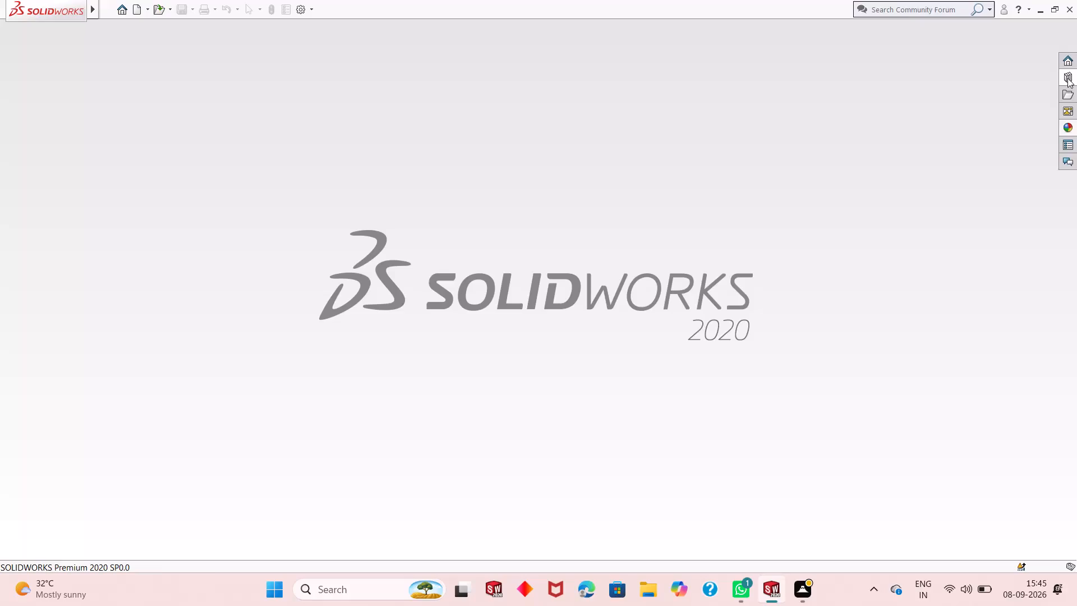
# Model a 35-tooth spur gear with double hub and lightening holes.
# Create a new part document and start a sketch on the Front Plane.
pyautogui.click(134, 12)
pyautogui.doubleClick(262, 278)
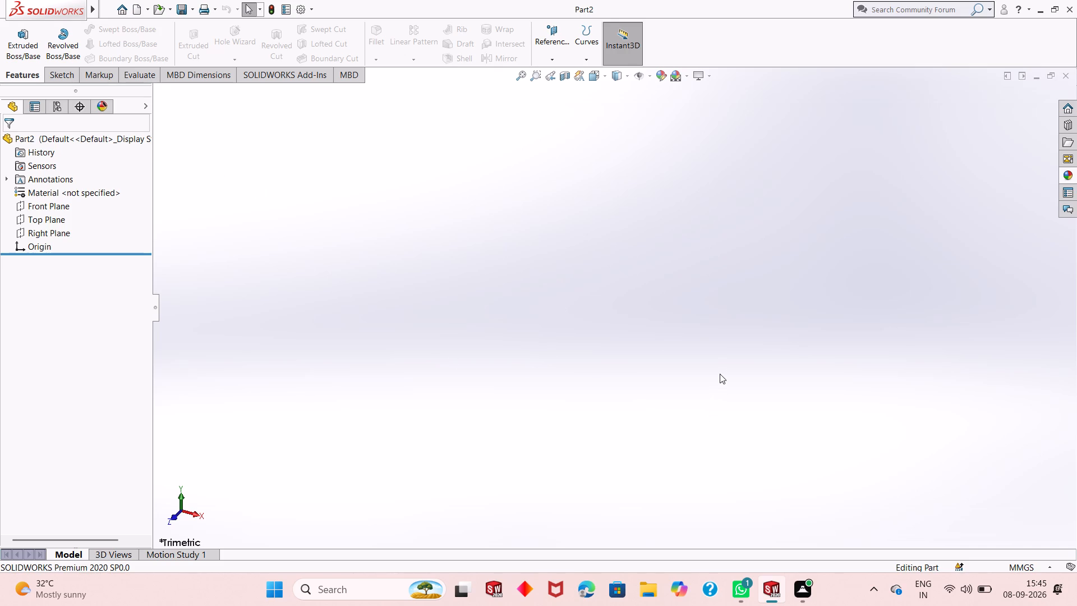
pyautogui.click(66, 71)
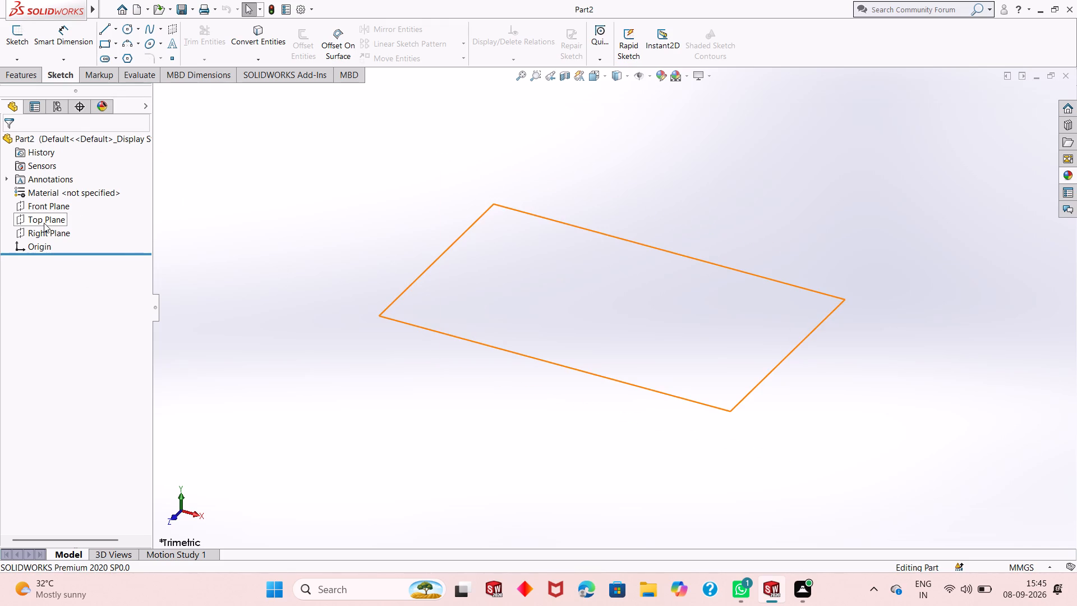
pyautogui.click(45, 203)
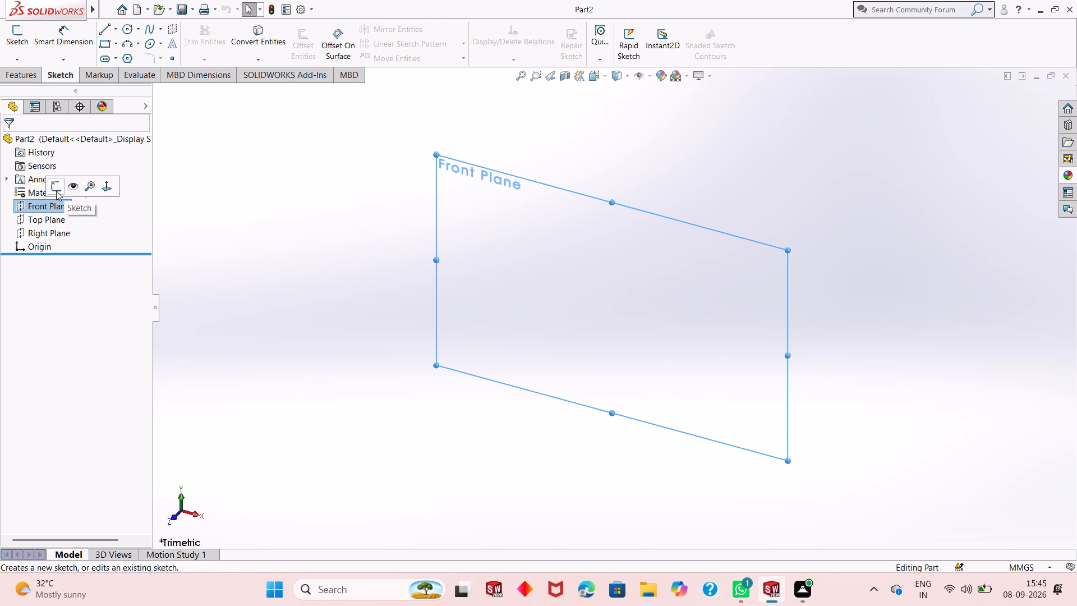
pyautogui.click(56, 191)
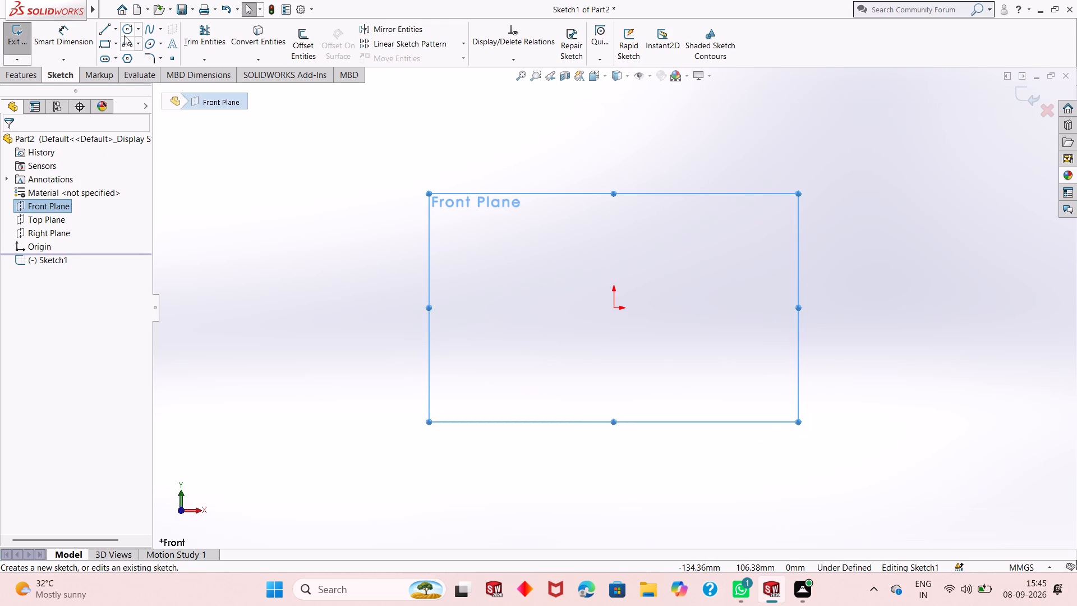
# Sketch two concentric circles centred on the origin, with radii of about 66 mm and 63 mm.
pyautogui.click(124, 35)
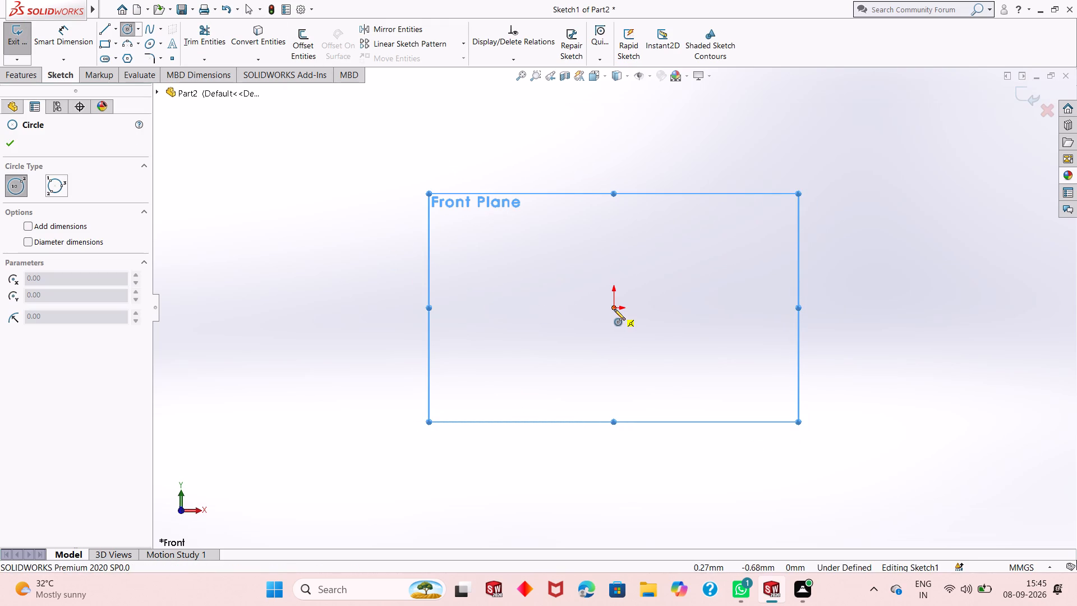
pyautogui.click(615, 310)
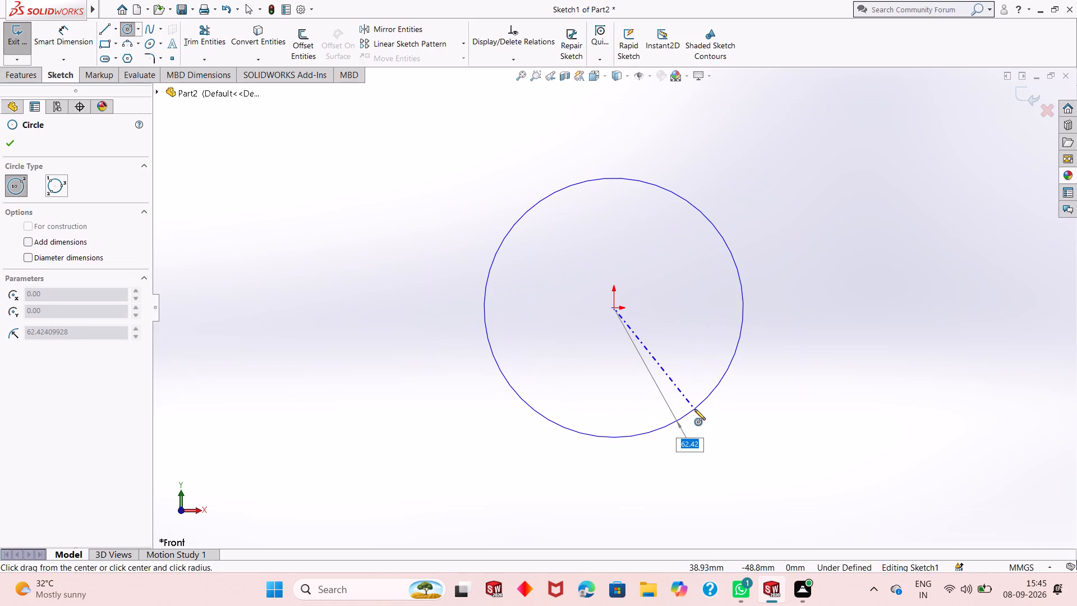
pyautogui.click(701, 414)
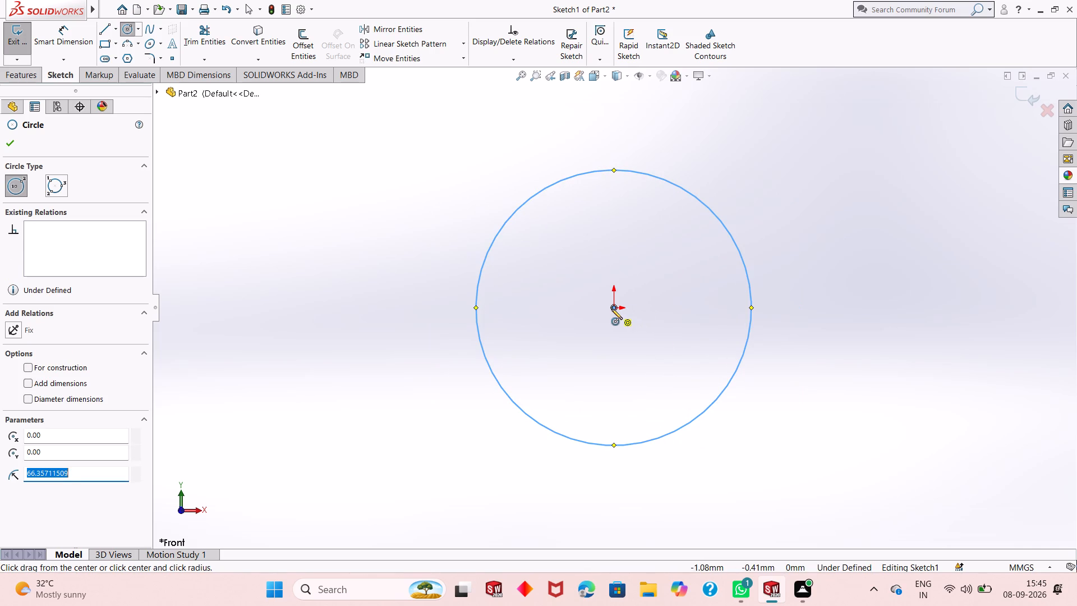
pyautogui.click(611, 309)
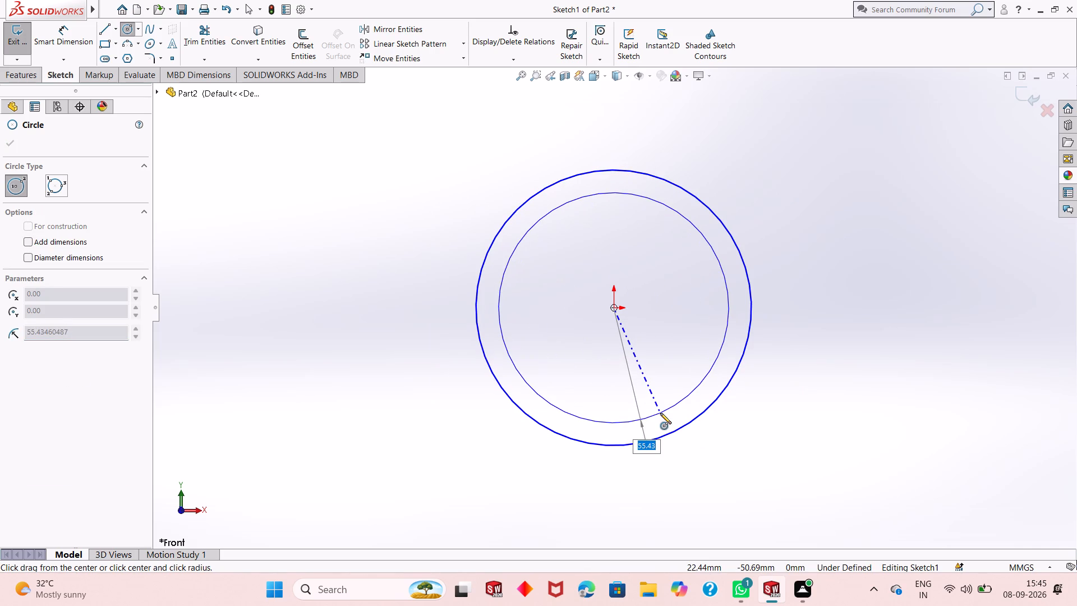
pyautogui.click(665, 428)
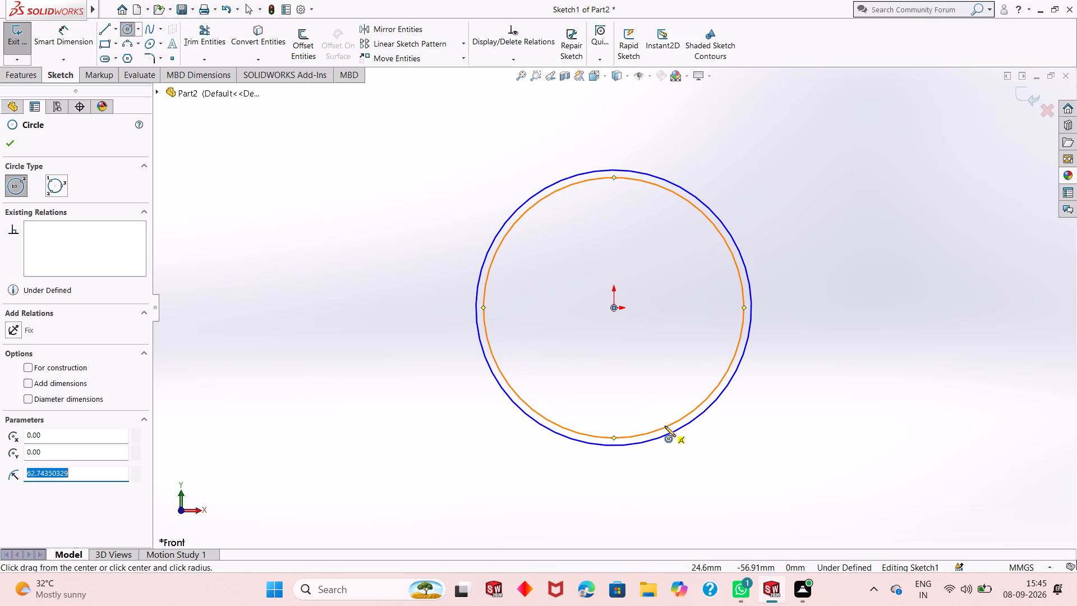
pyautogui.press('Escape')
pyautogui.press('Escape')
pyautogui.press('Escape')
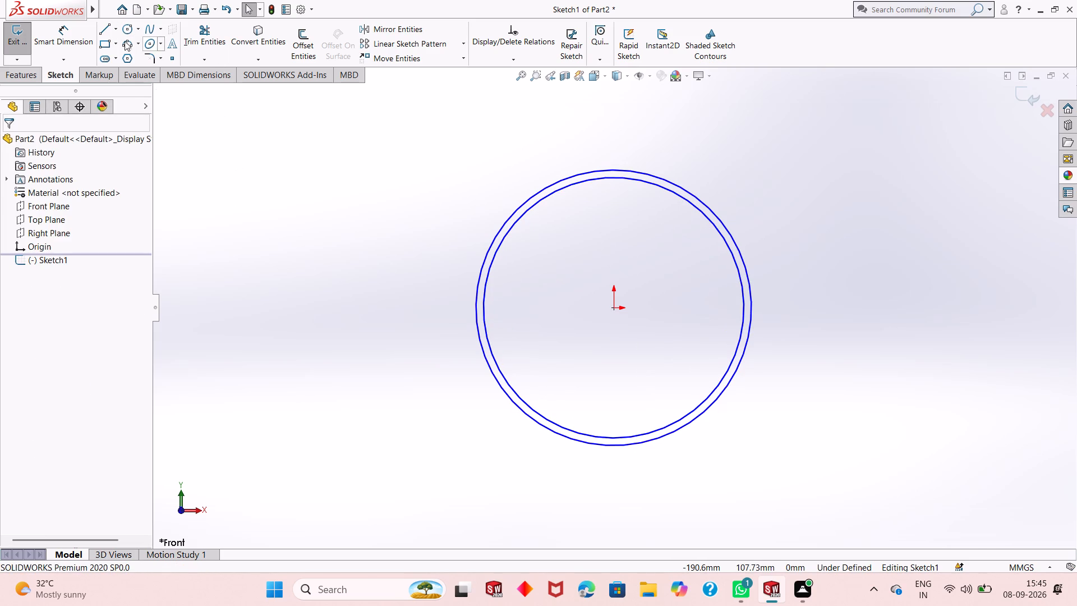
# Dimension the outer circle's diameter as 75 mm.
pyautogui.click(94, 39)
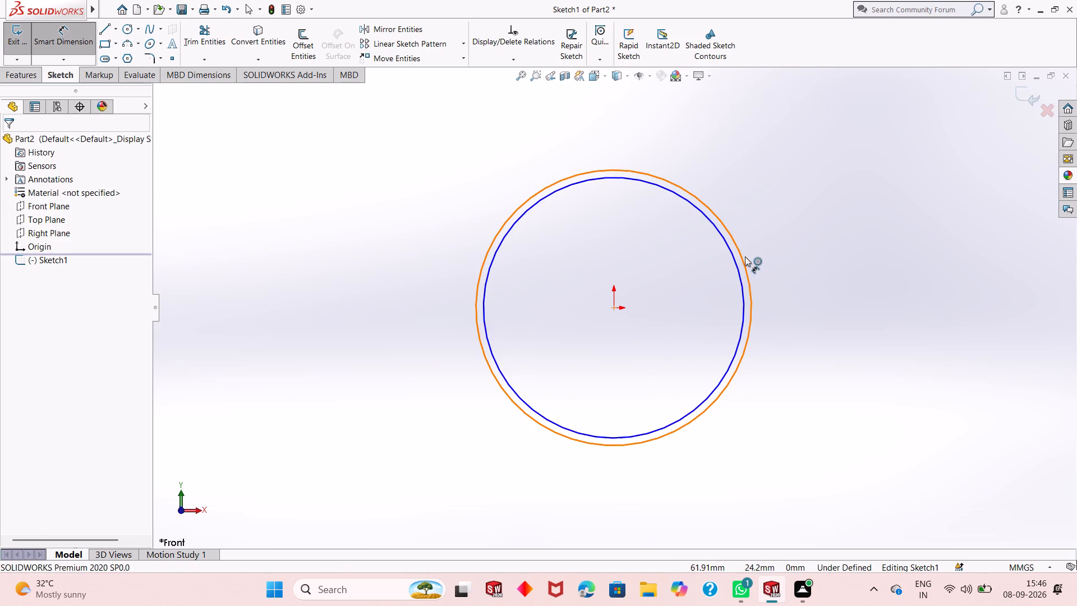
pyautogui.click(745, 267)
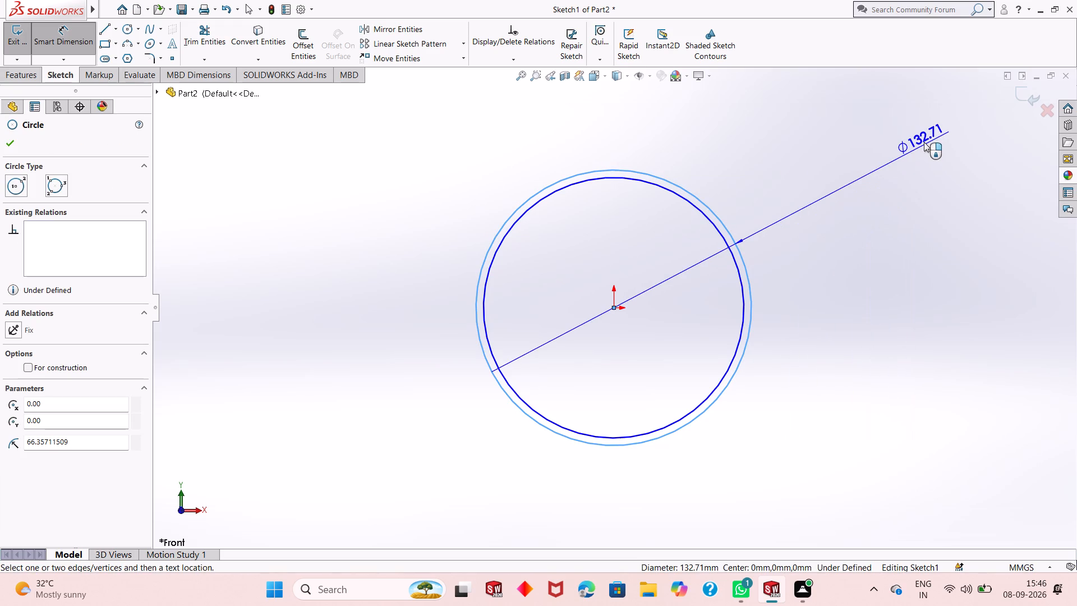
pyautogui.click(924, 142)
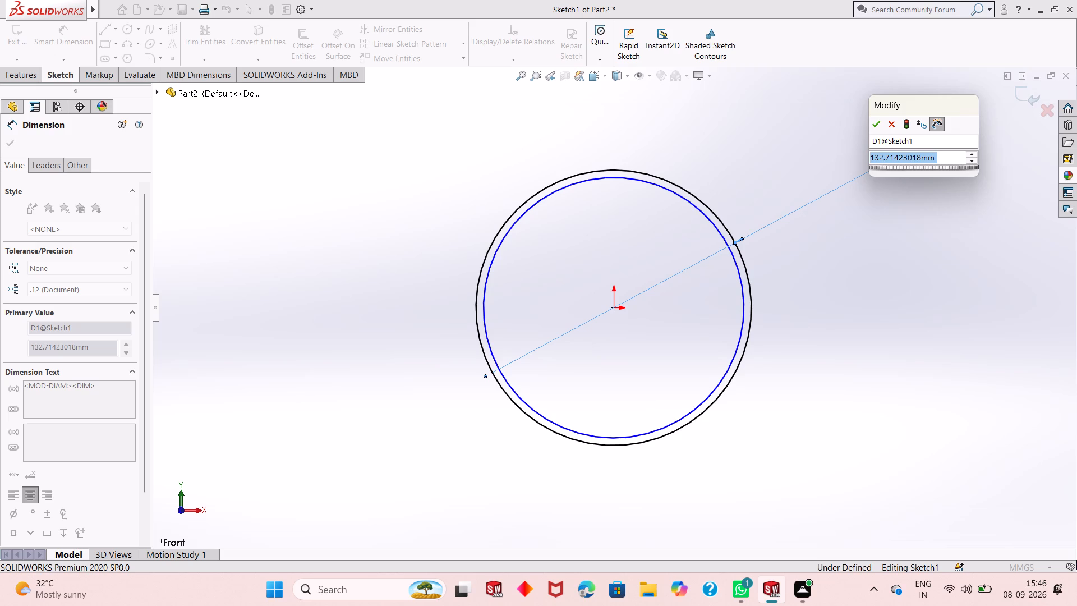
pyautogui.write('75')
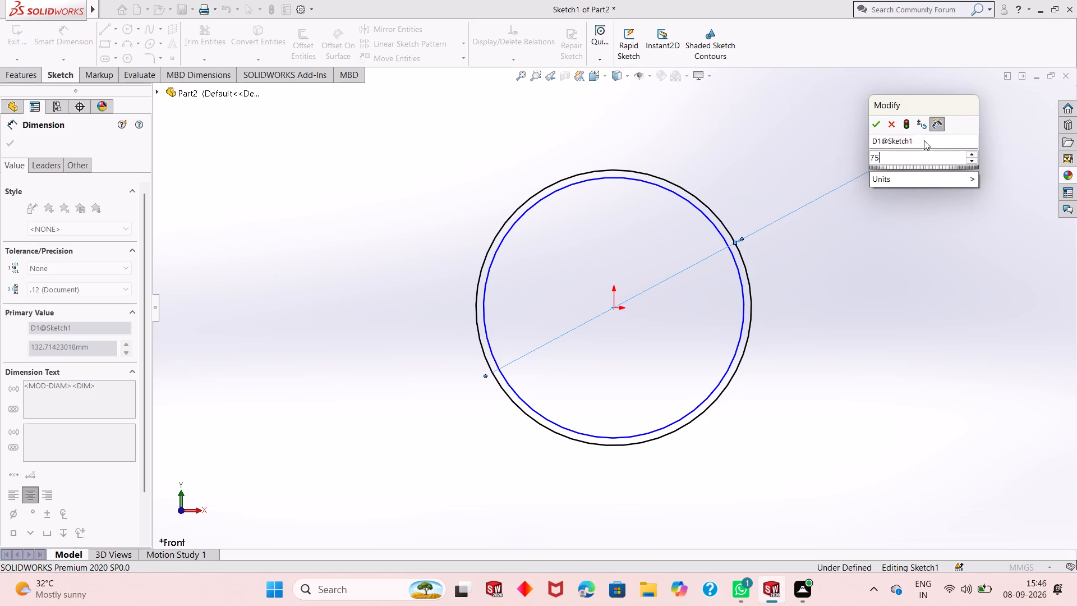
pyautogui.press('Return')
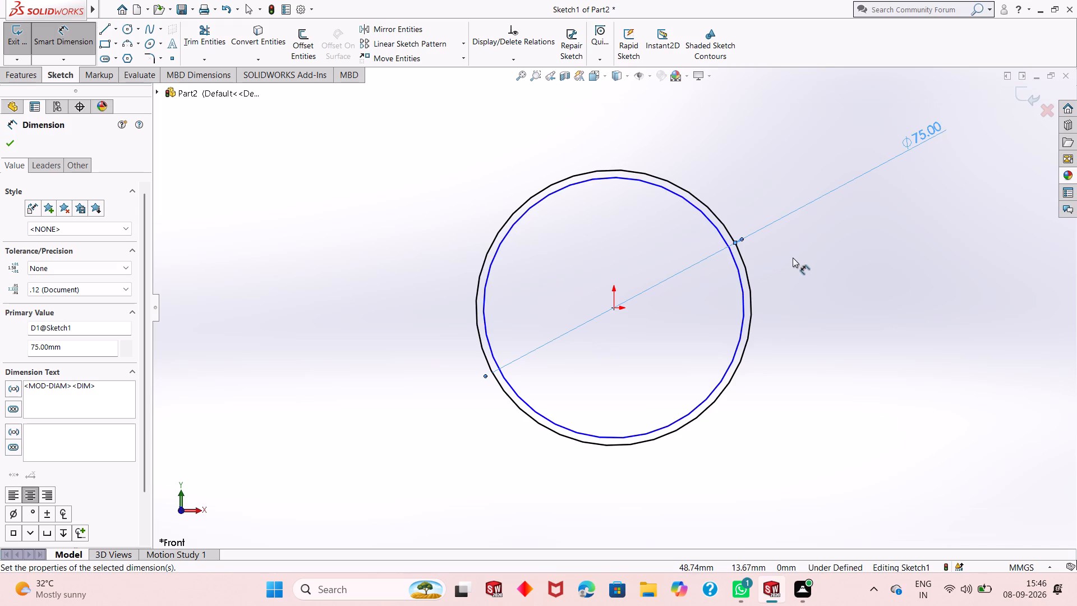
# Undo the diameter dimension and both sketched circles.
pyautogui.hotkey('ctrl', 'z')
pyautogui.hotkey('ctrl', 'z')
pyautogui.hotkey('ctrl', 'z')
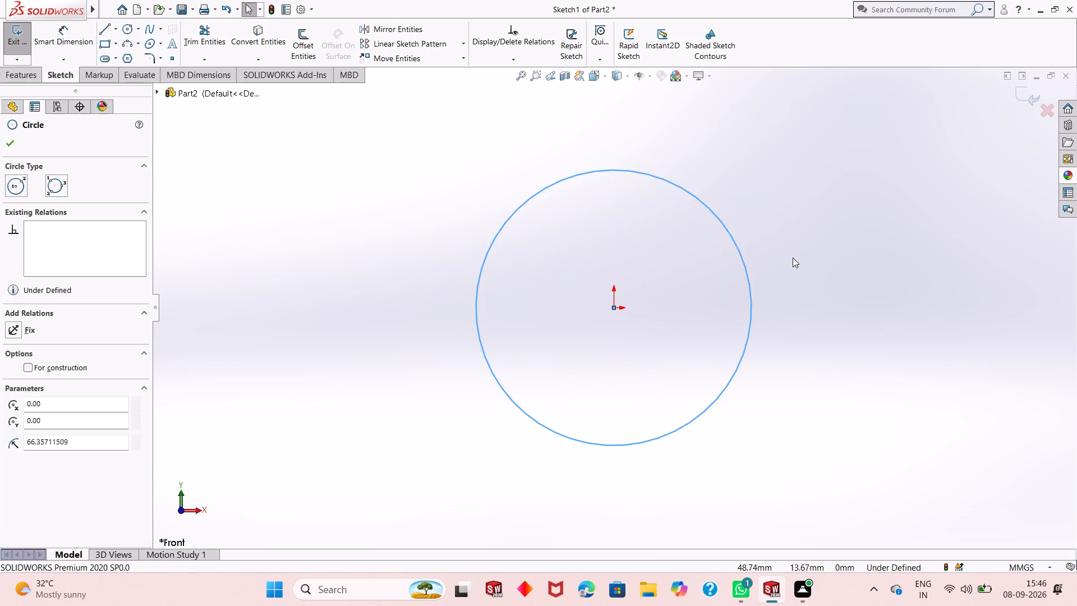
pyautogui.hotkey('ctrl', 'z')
# Sketch two concentric circles centred on the origin, the outer about 52 mm in radius and the inner clearly smaller.
pyautogui.click(127, 27)
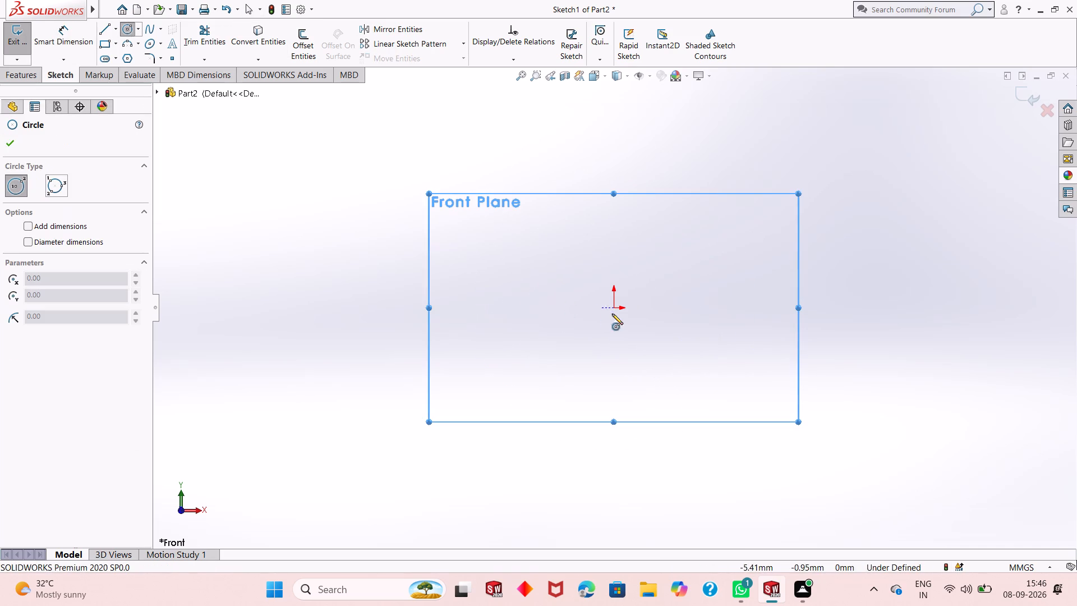
pyautogui.click(615, 309)
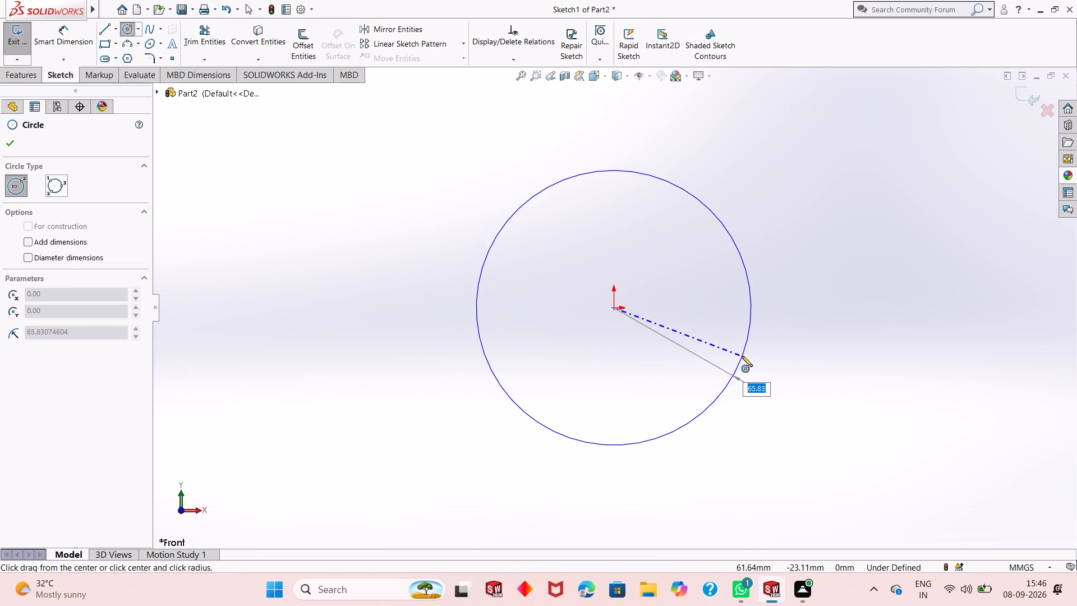
pyautogui.click(721, 327)
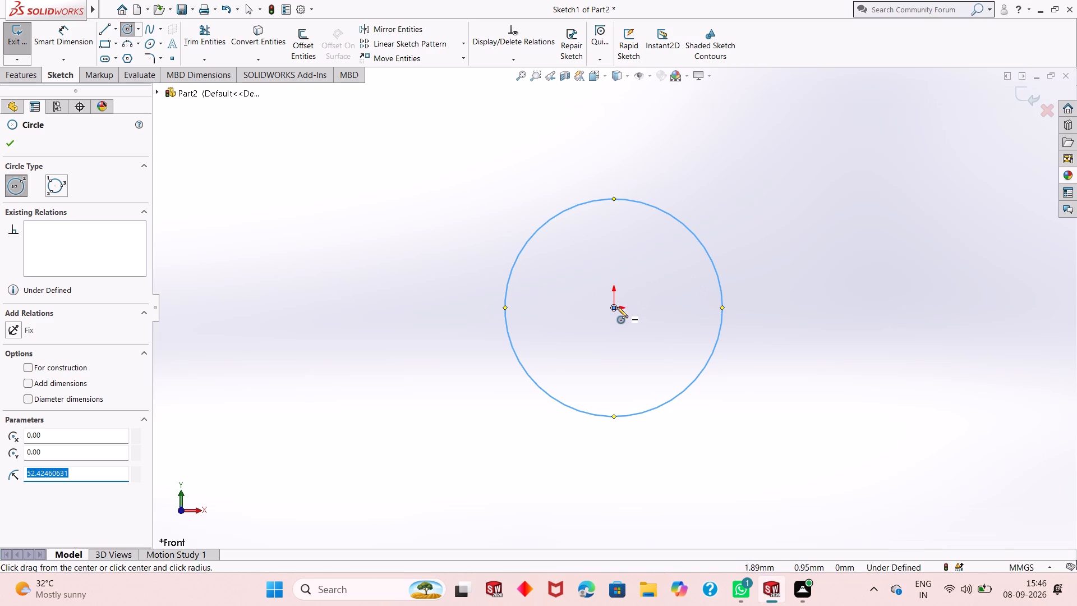
pyautogui.click(613, 307)
pyautogui.press('Escape')
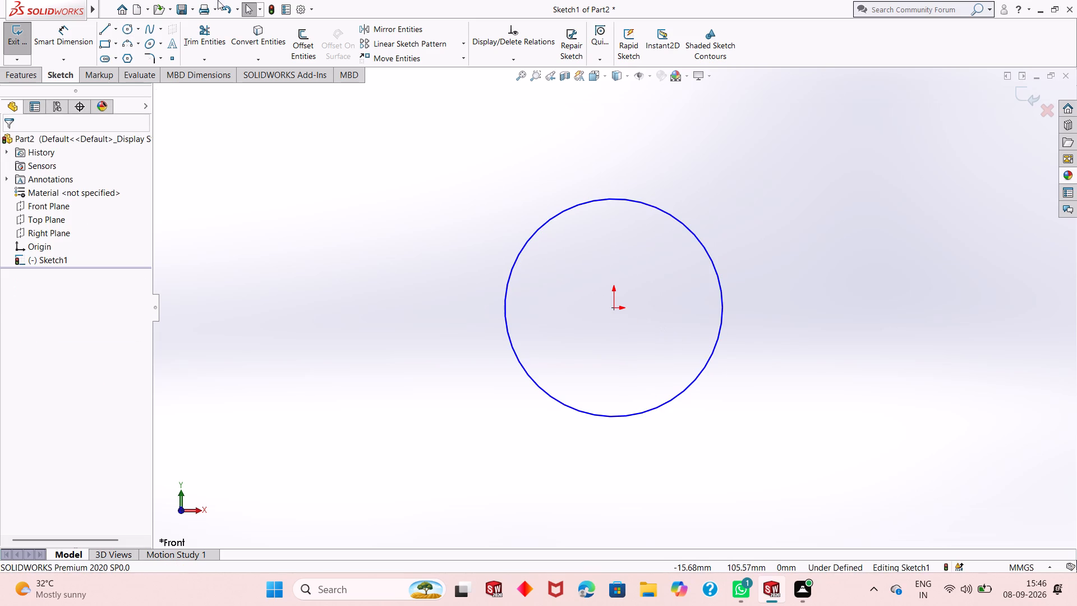
pyautogui.click(125, 31)
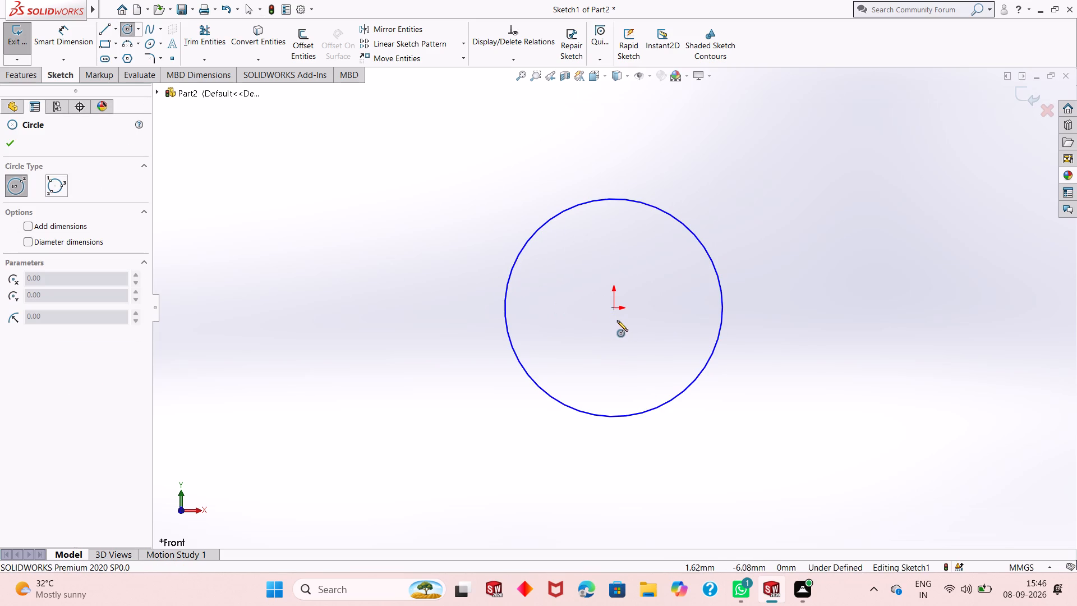
pyautogui.click(615, 306)
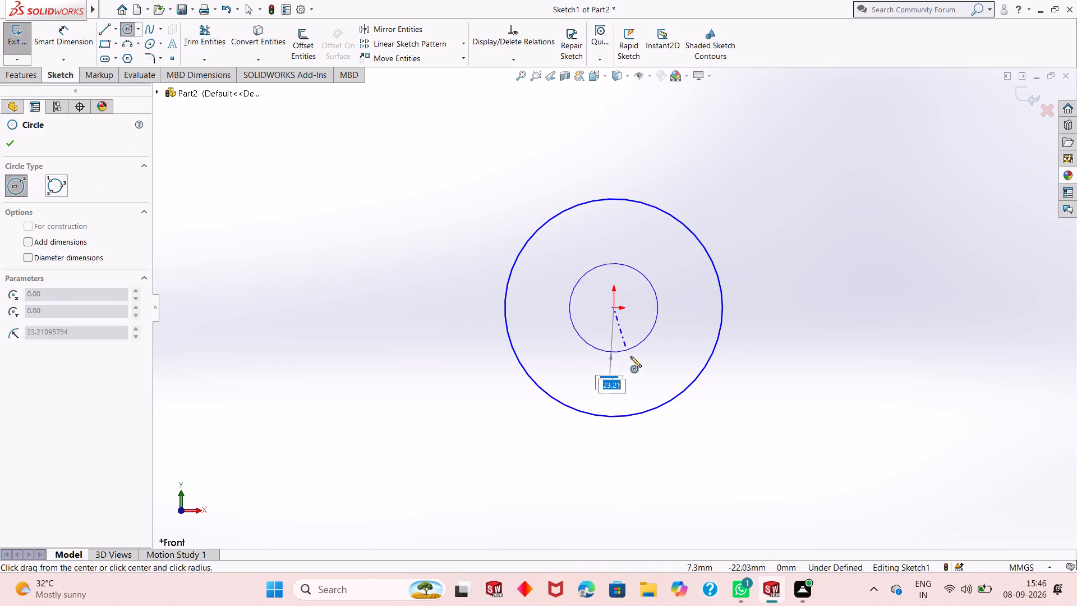
pyautogui.click(636, 370)
pyautogui.press('Escape')
pyautogui.press('Escape')
pyautogui.press('Escape')
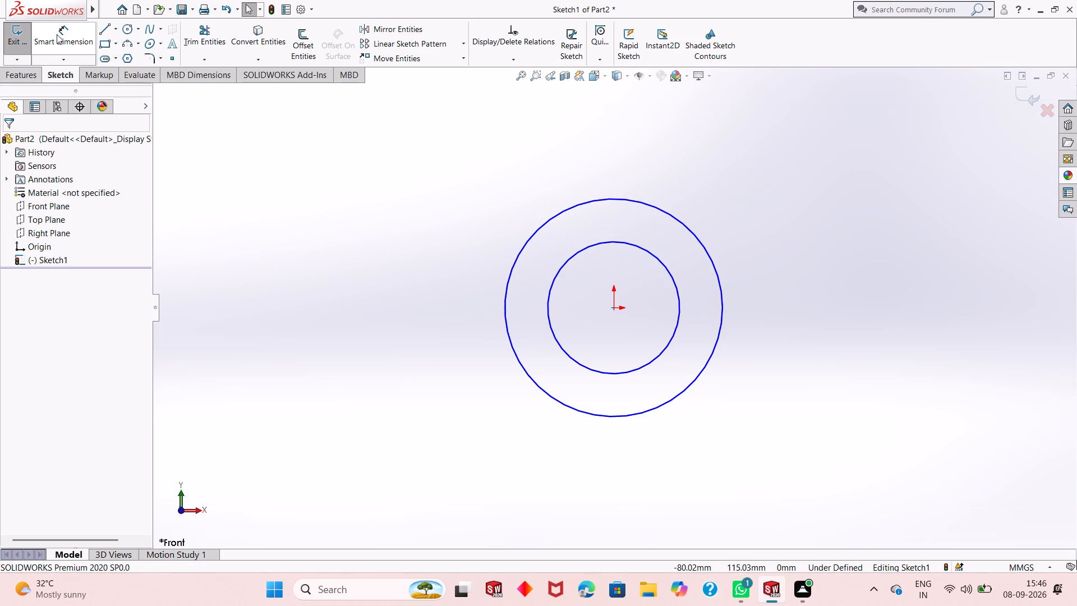
# Dimension the outer circle's diameter as 75 mm.
pyautogui.click(57, 34)
pyautogui.click(708, 256)
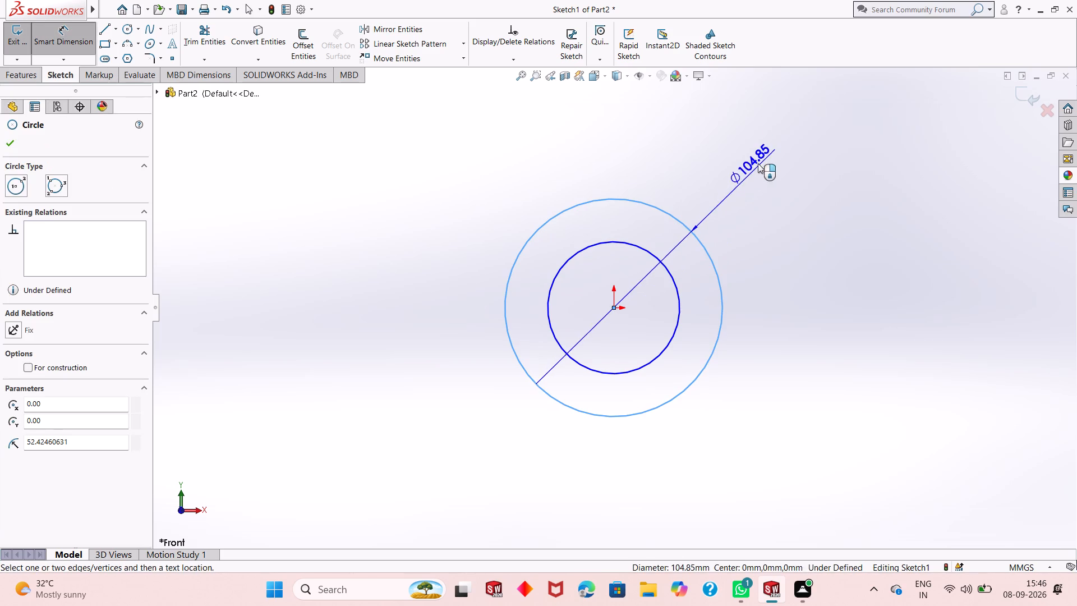
pyautogui.click(767, 149)
pyautogui.write('75')
pyautogui.press('Return')
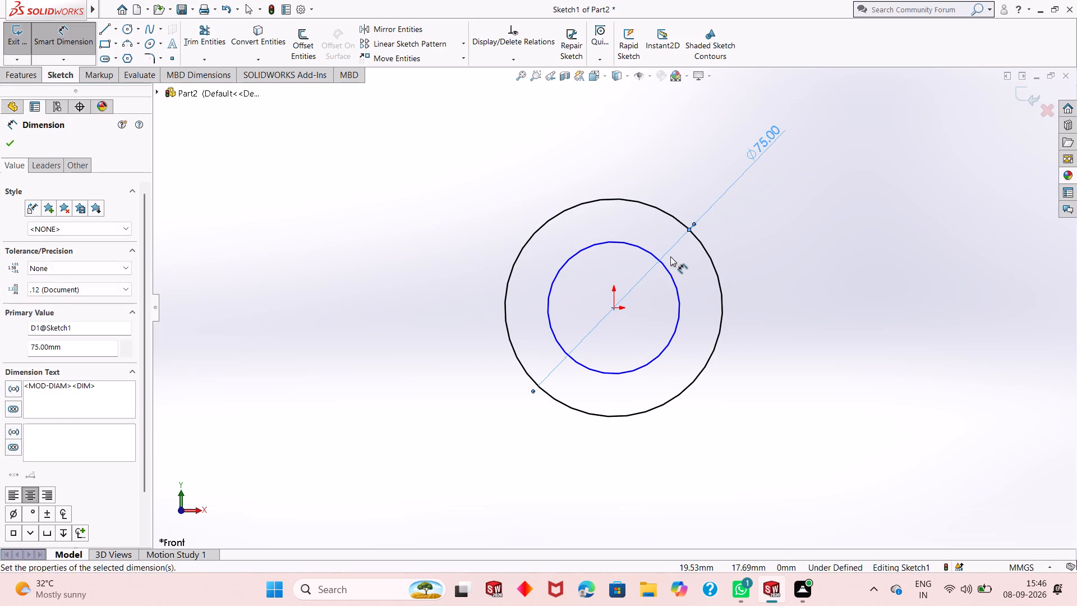
# Dimension the inner circle's diameter.
pyautogui.click(668, 271)
pyautogui.click(785, 215)
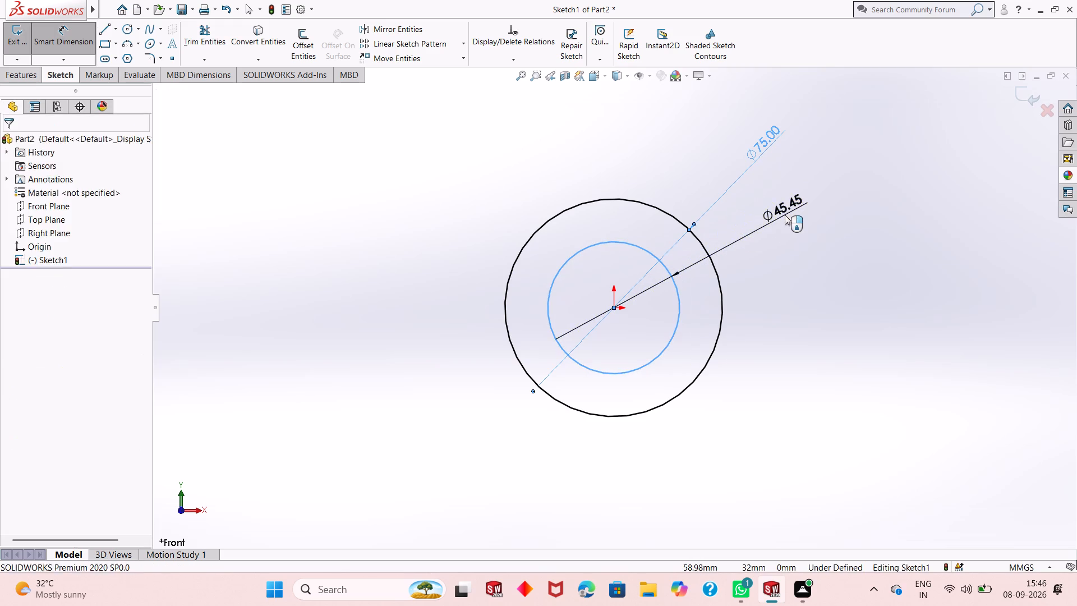
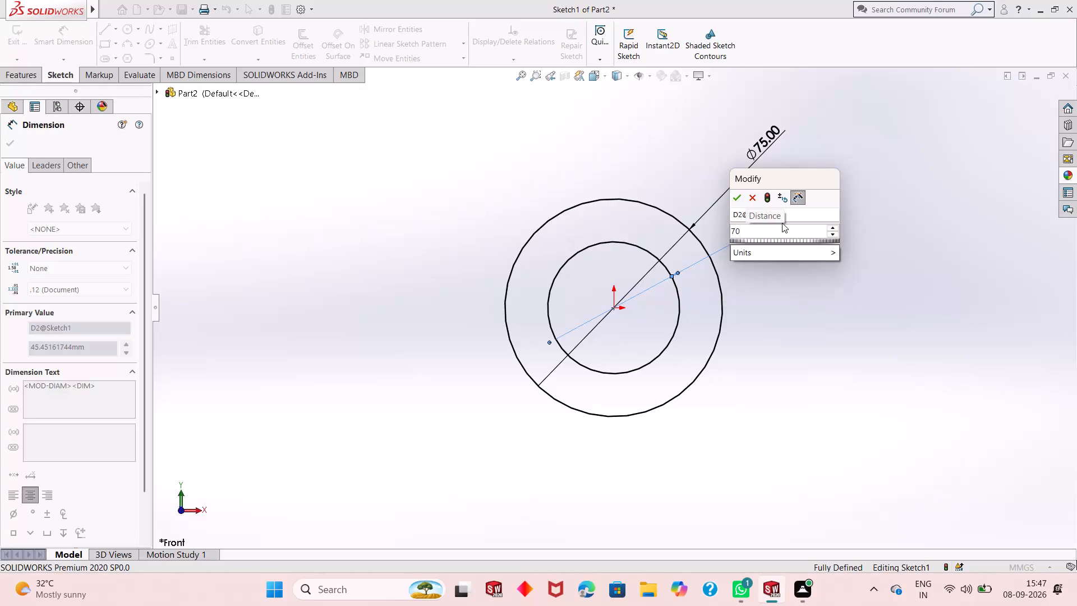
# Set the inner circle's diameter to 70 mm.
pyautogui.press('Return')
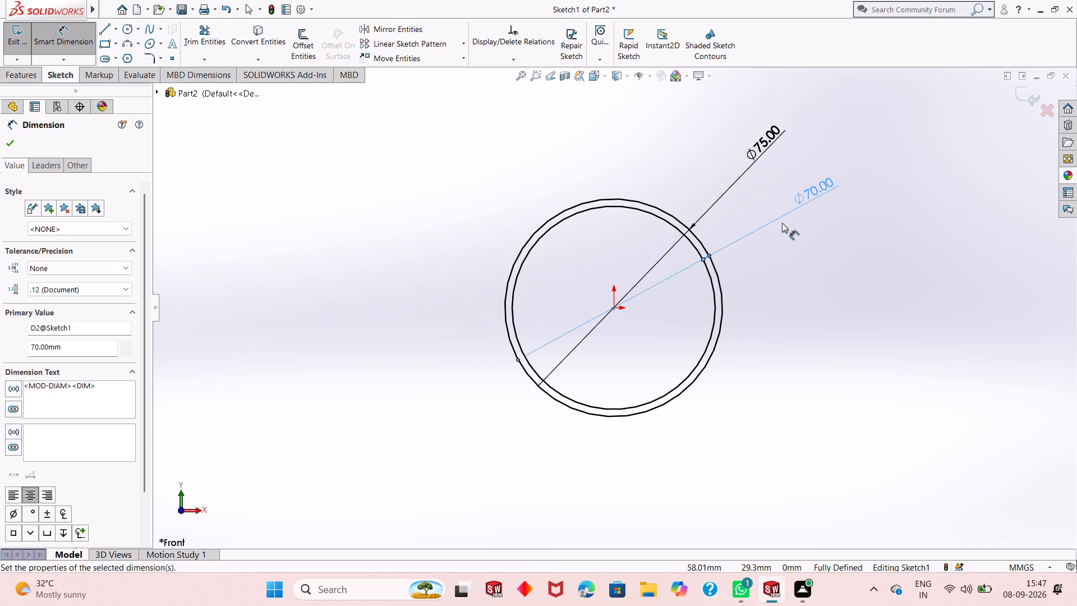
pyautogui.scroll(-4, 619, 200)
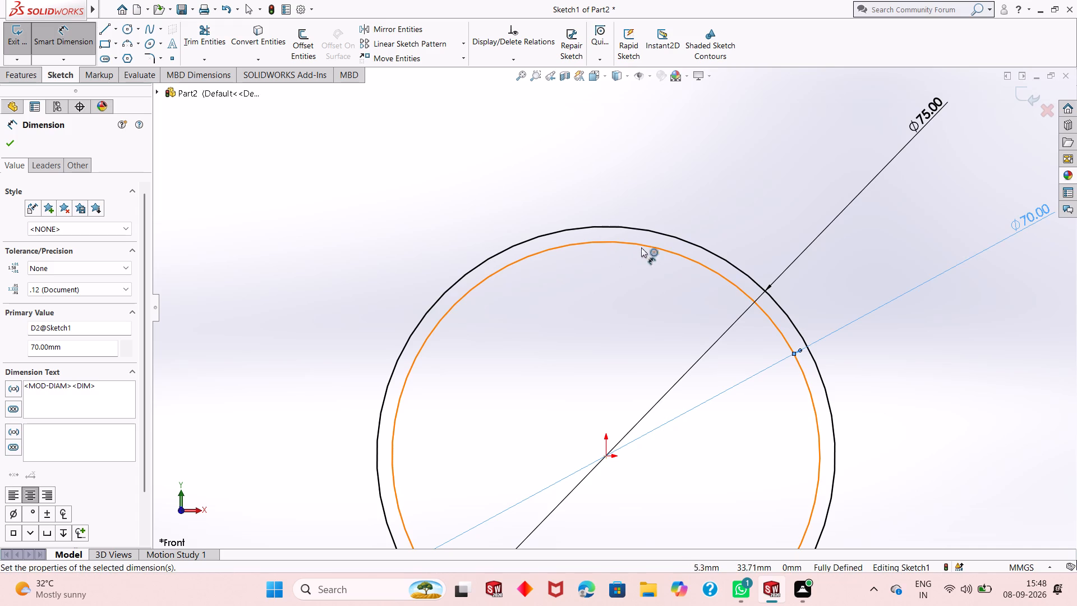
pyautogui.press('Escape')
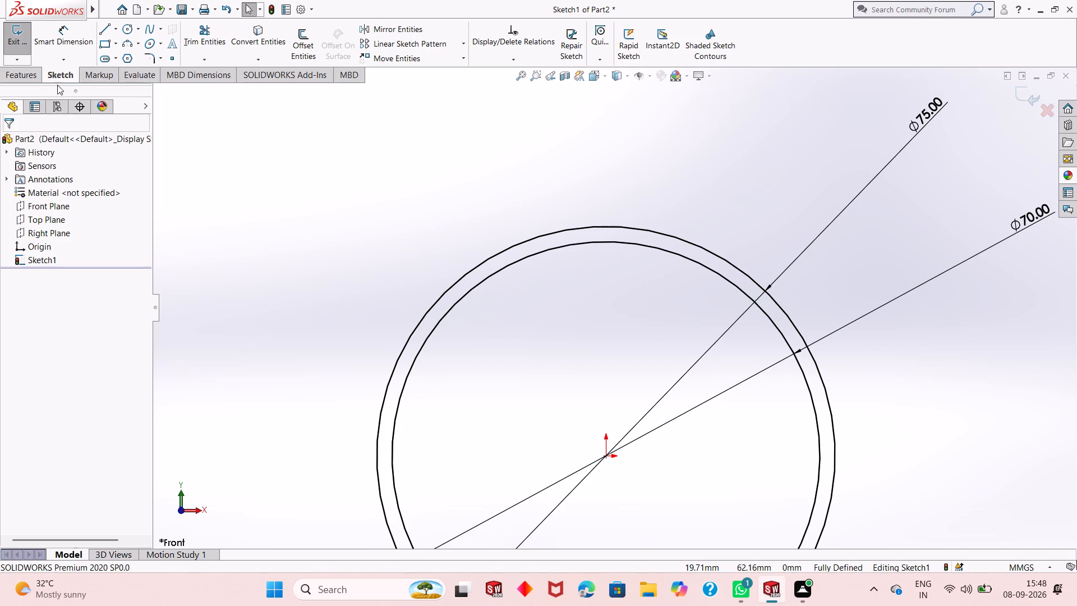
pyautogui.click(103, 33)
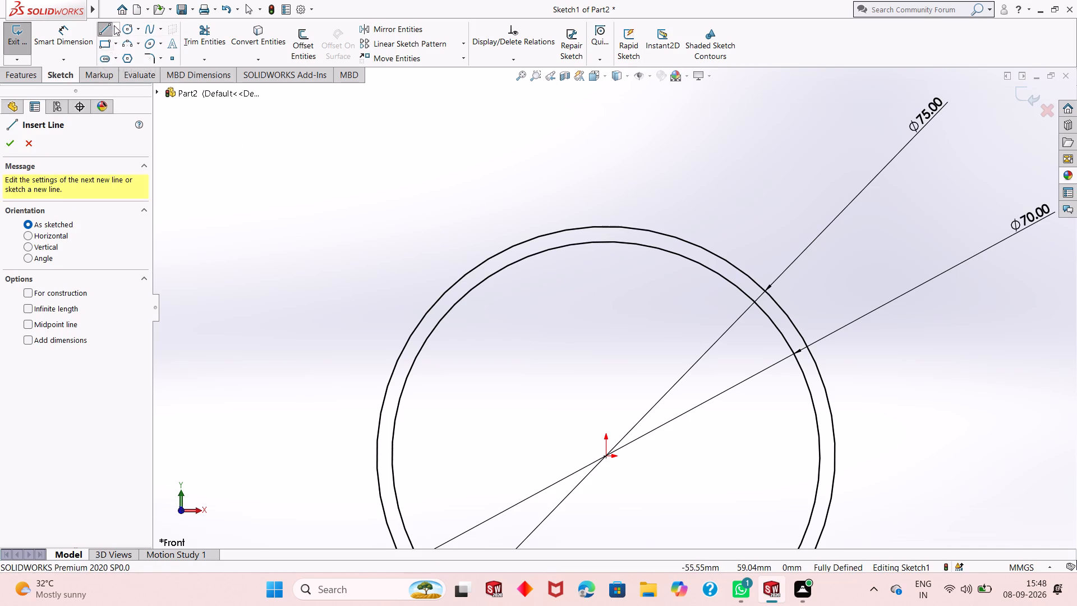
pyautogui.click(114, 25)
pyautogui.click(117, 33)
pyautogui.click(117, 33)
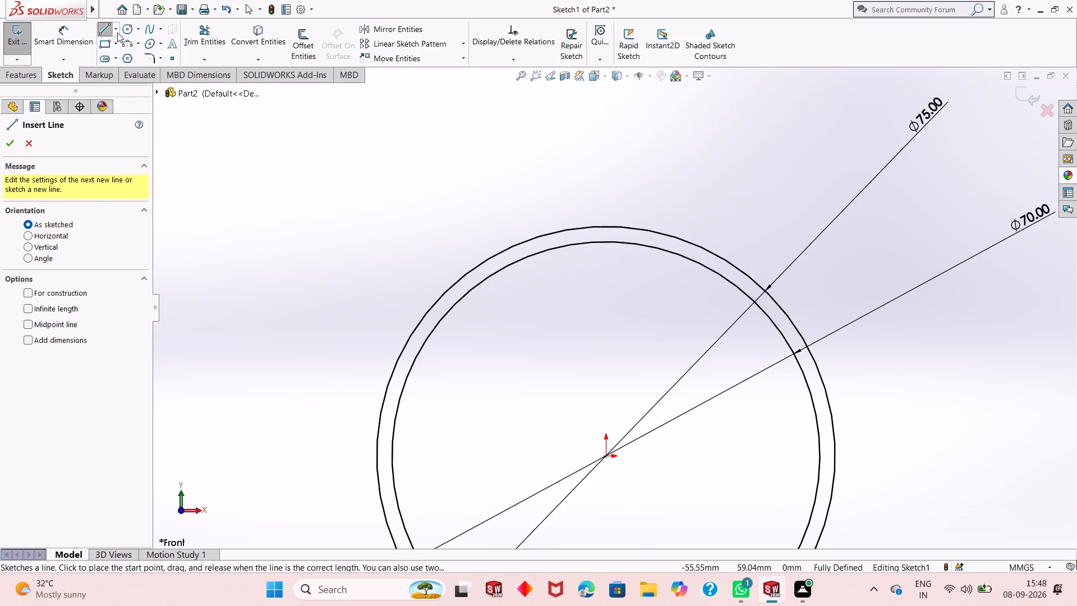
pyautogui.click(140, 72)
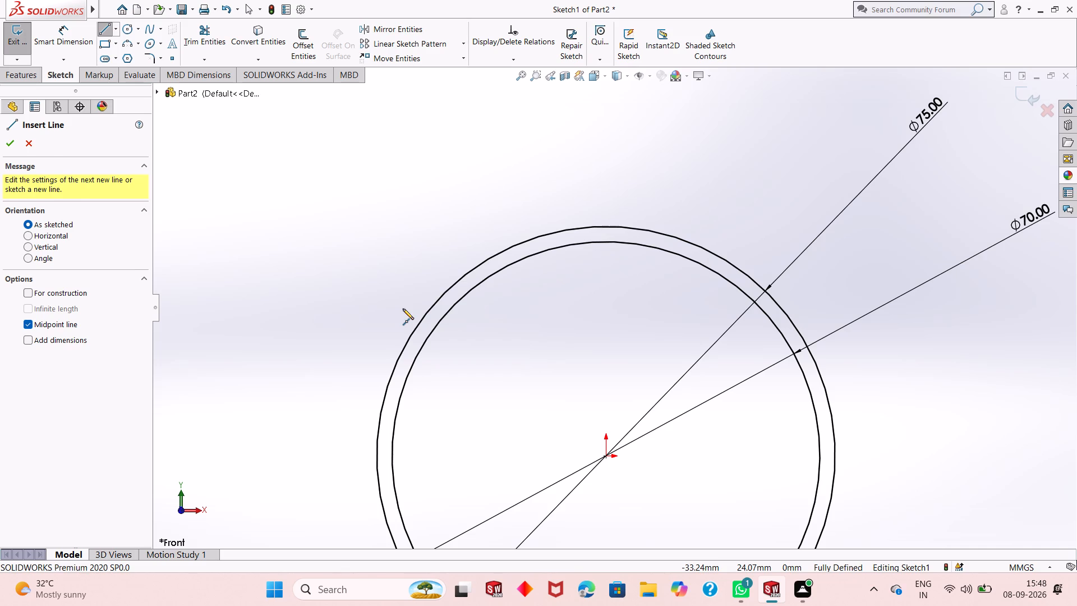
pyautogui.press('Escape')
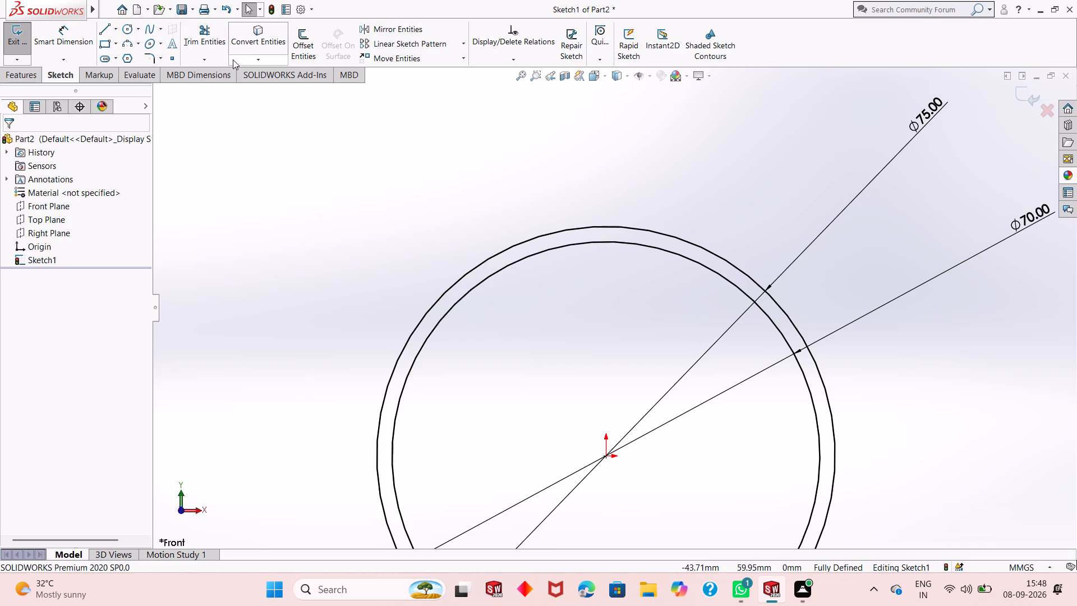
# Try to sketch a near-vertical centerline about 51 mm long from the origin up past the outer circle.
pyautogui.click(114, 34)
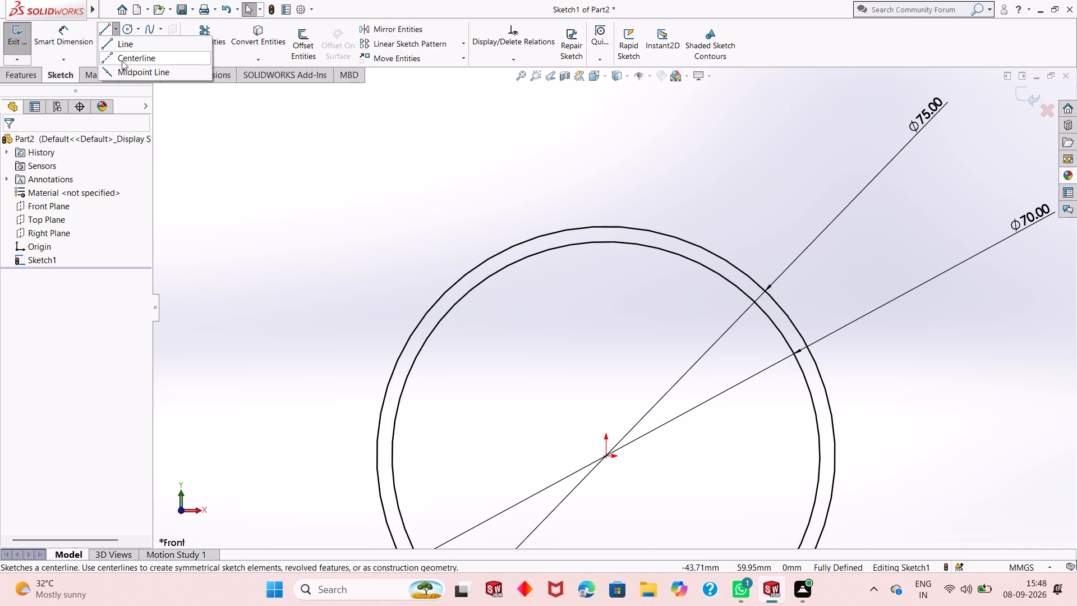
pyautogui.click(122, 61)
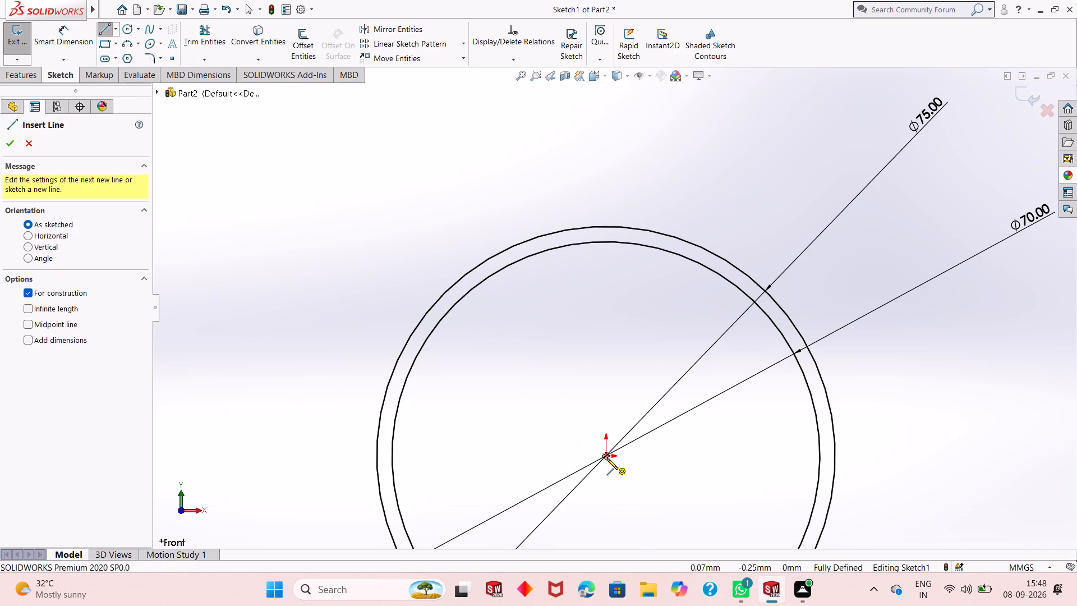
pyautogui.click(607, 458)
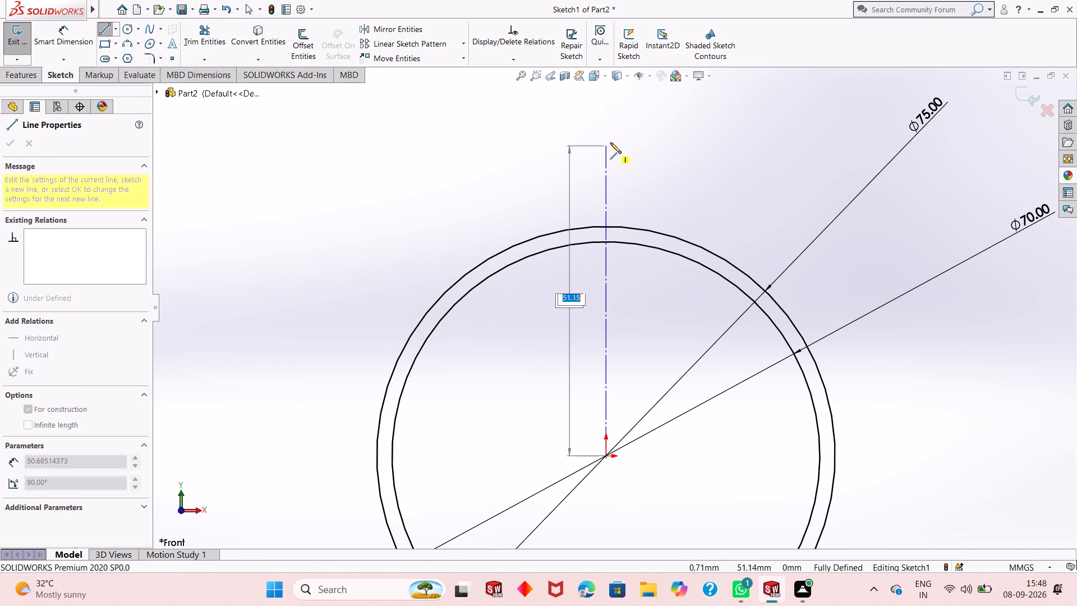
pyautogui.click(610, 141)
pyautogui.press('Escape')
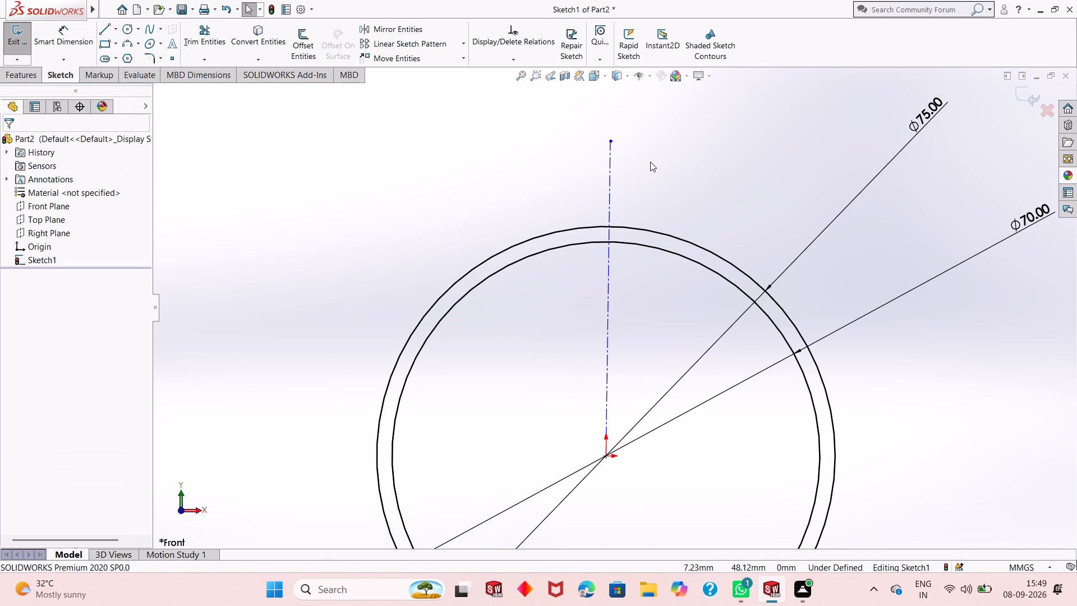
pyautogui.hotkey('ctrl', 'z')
# Sketch a vertical centerline about 54 mm long from the origin up past the outer circle.
pyautogui.click(113, 32)
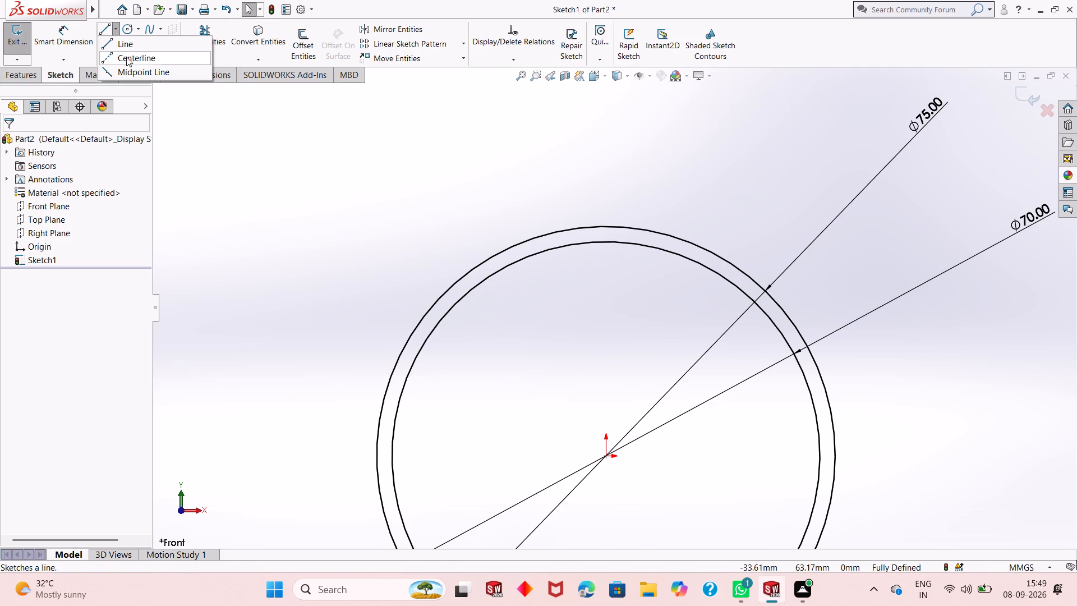
pyautogui.click(131, 57)
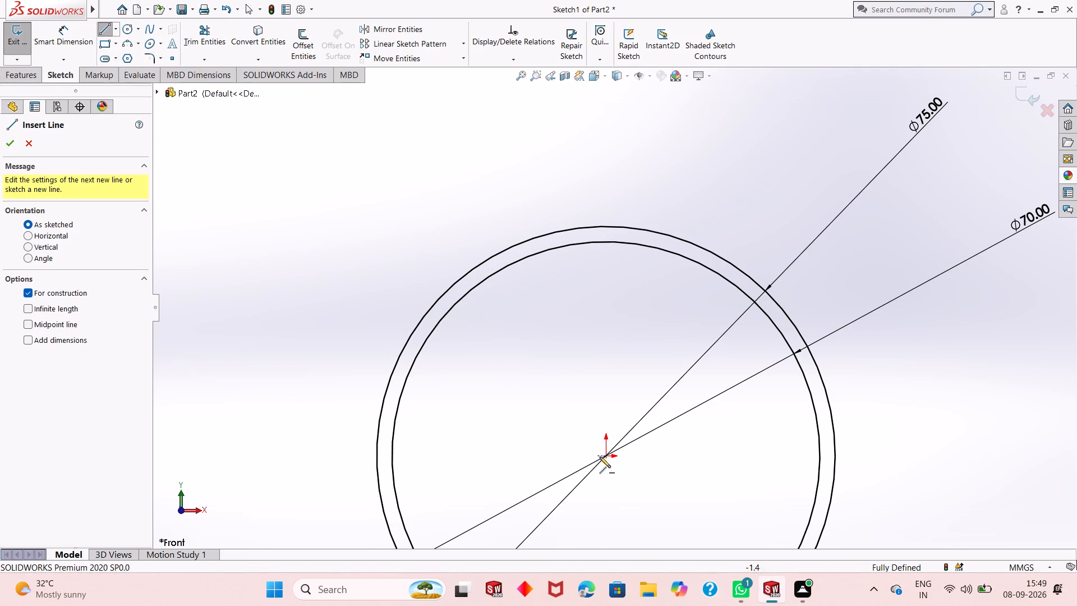
pyautogui.click(606, 454)
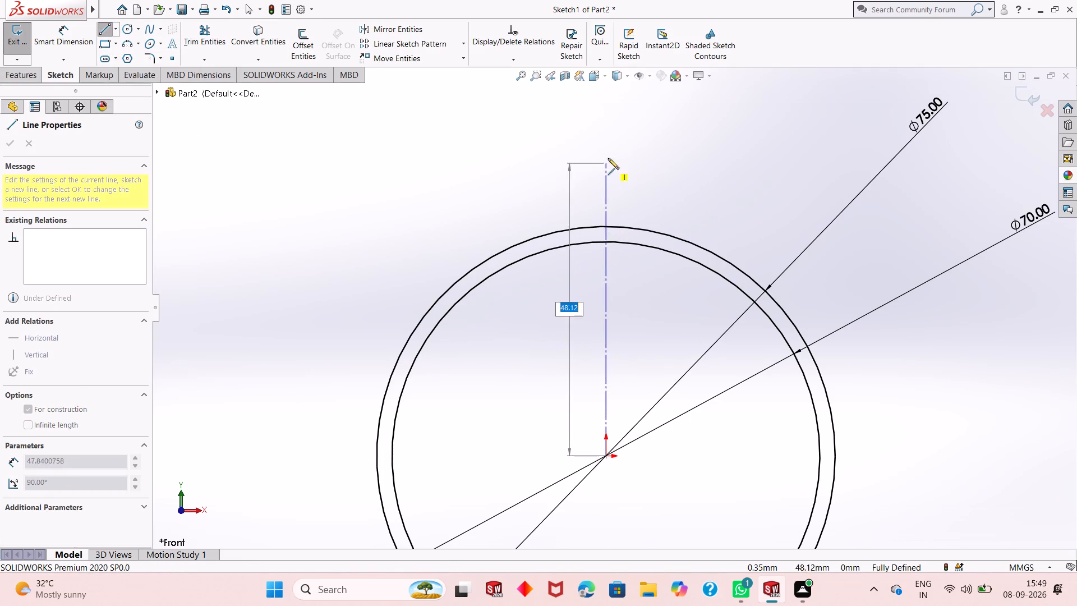
pyautogui.click(607, 128)
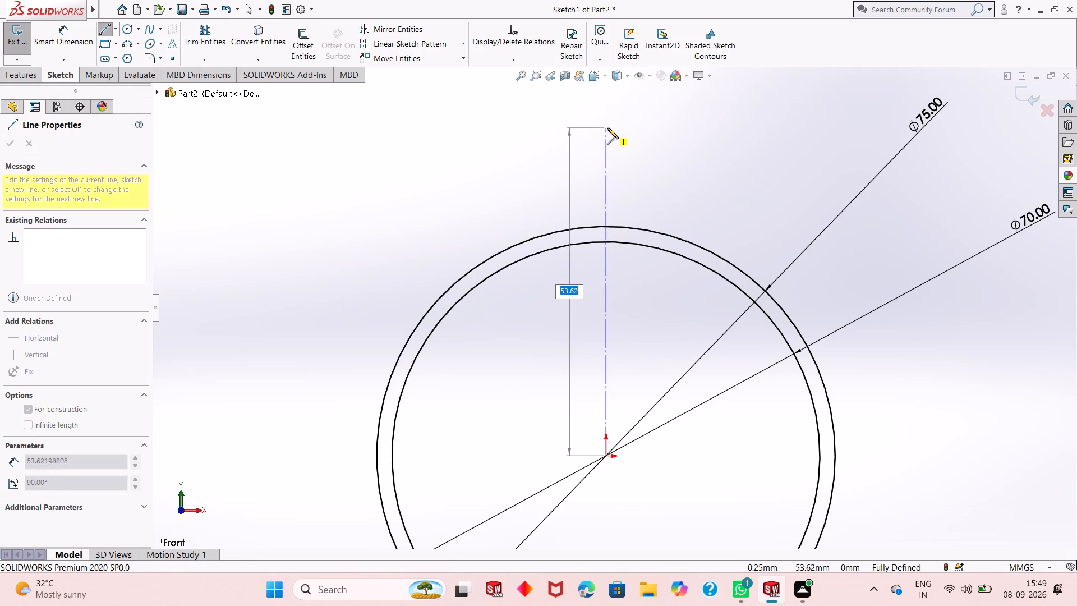
pyautogui.press('Escape')
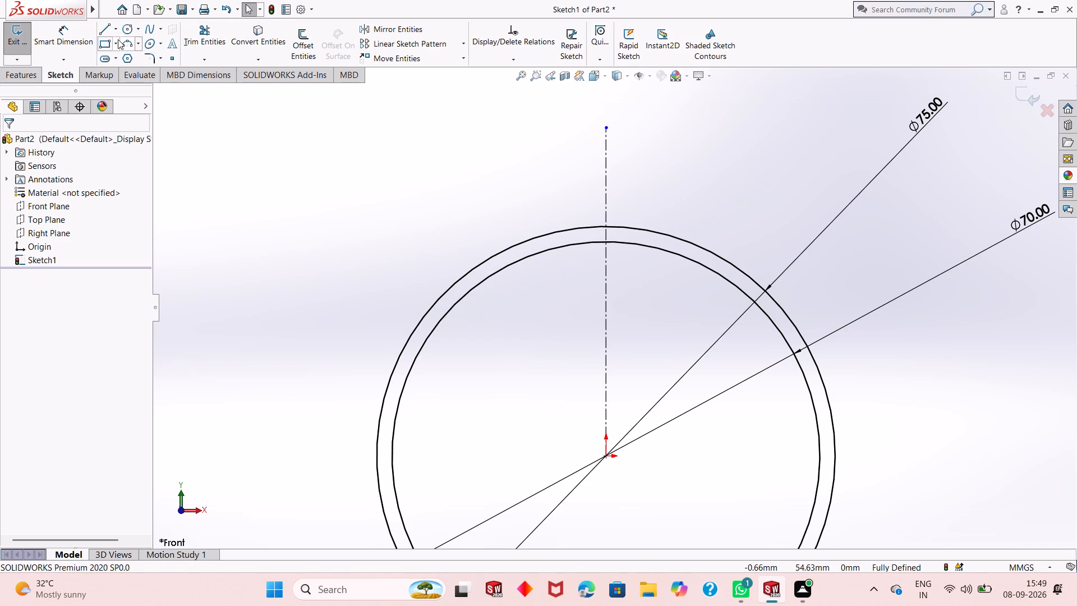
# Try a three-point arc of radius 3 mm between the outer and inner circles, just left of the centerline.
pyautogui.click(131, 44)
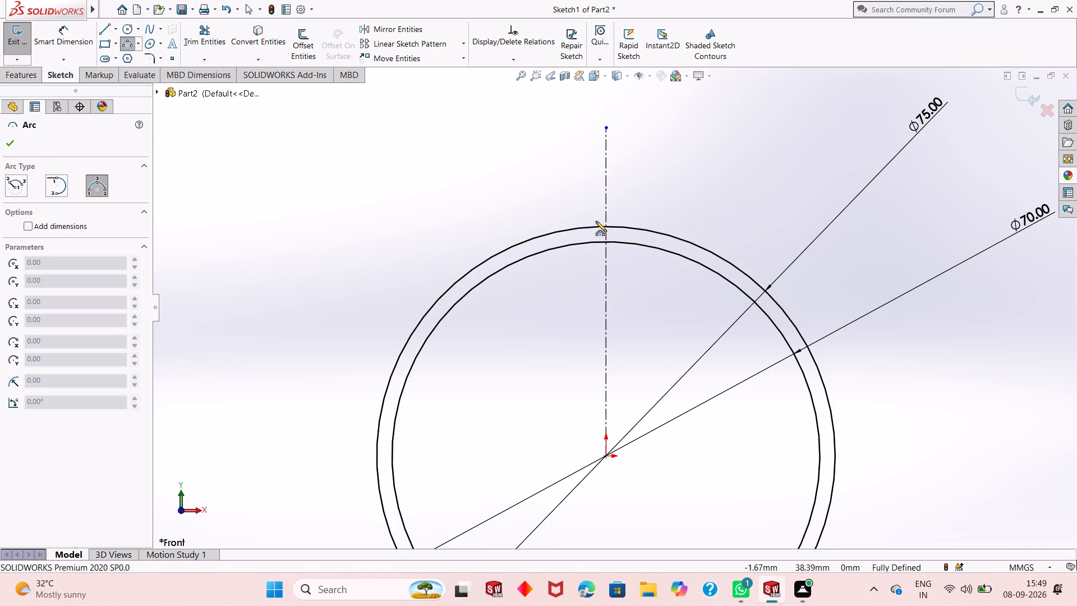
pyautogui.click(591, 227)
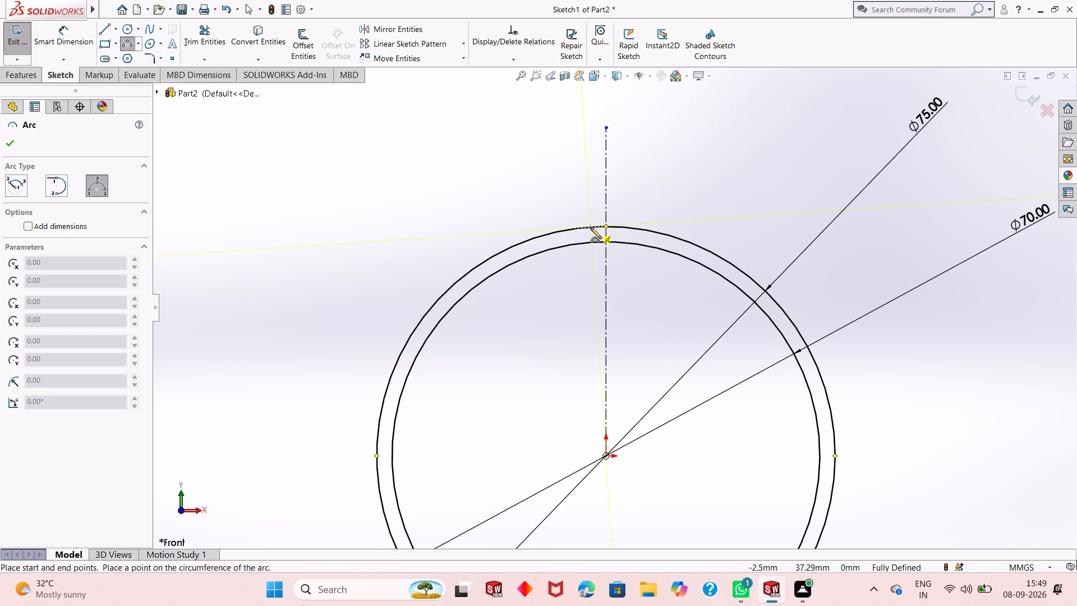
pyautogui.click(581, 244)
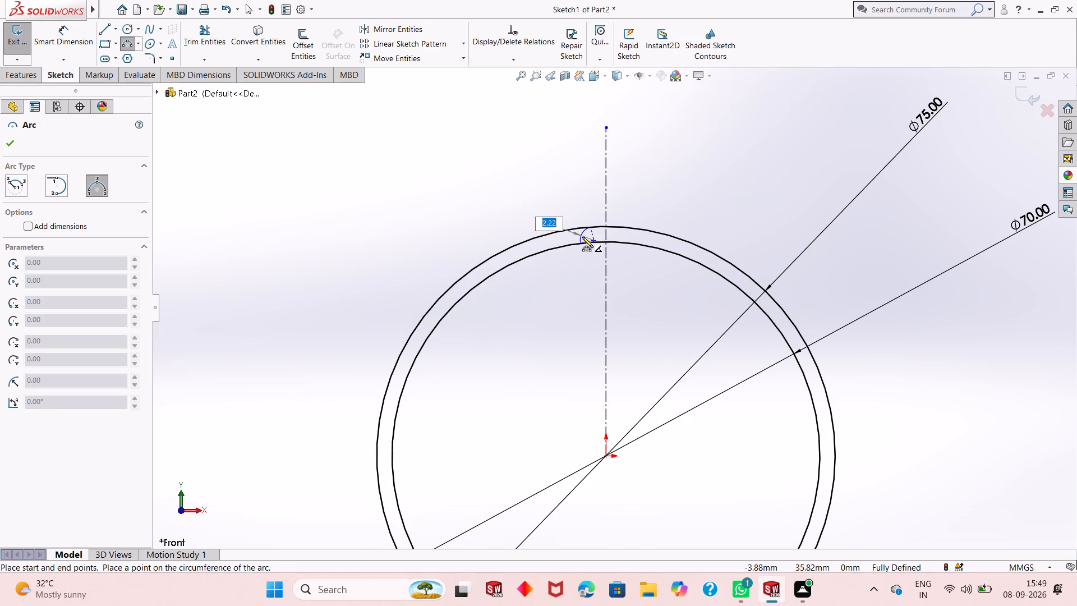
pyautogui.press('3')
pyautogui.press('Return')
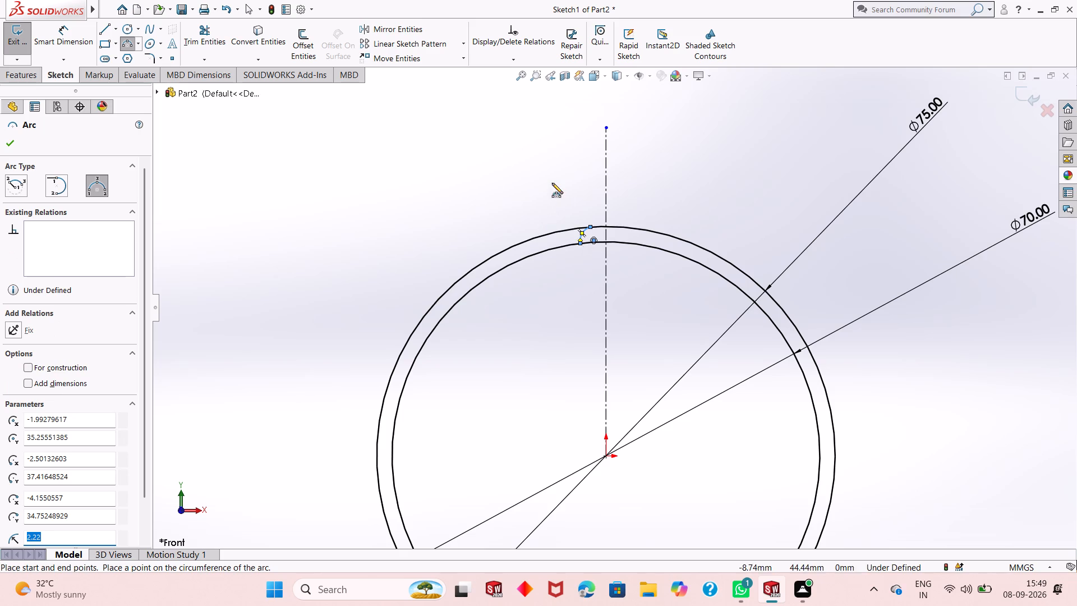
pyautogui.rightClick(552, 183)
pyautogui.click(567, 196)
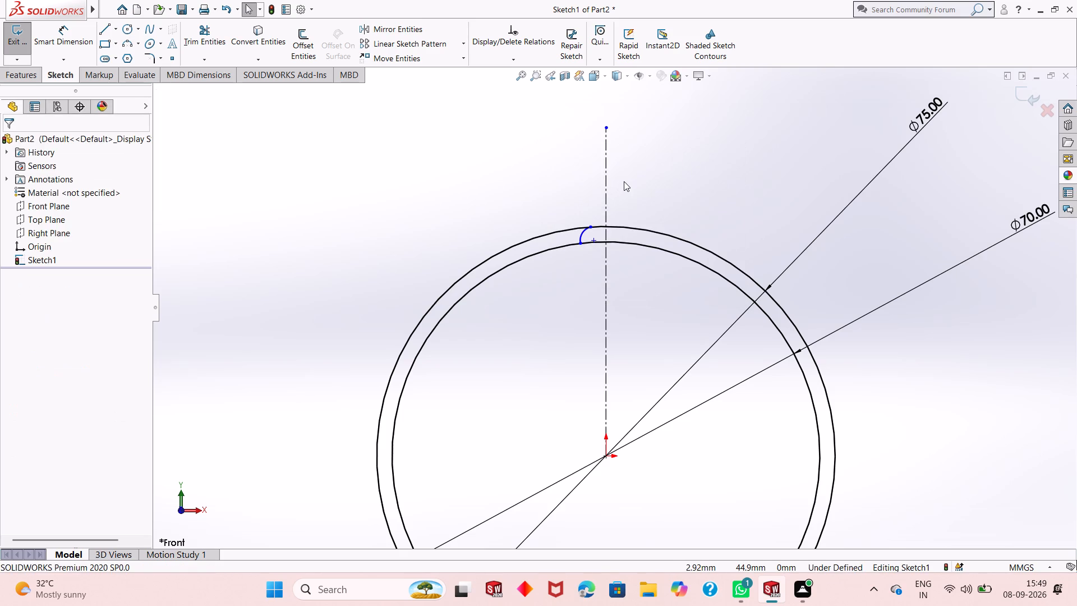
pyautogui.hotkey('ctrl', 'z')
# Set the inner circle's diameter to 68 mm.
pyautogui.rightClick(1024, 221)
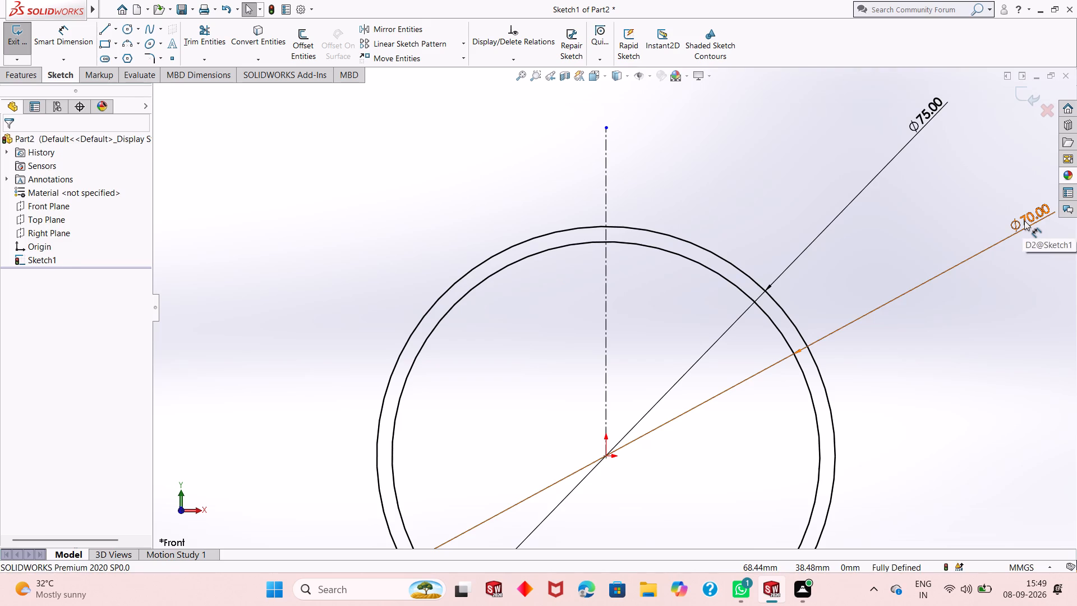
pyautogui.press('Escape')
pyautogui.doubleClick(1024, 221)
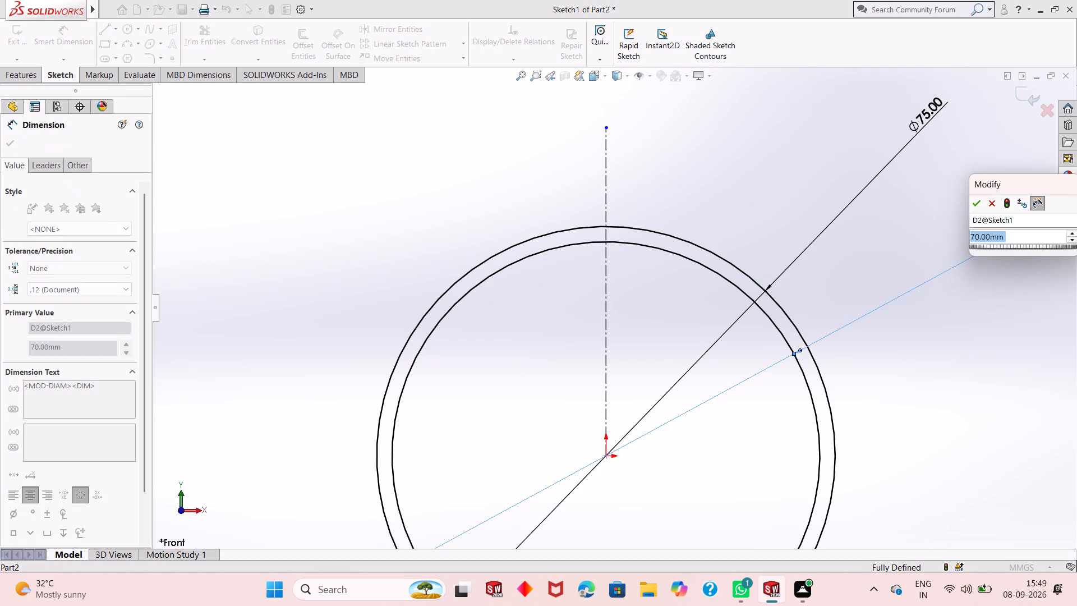
pyautogui.write('68')
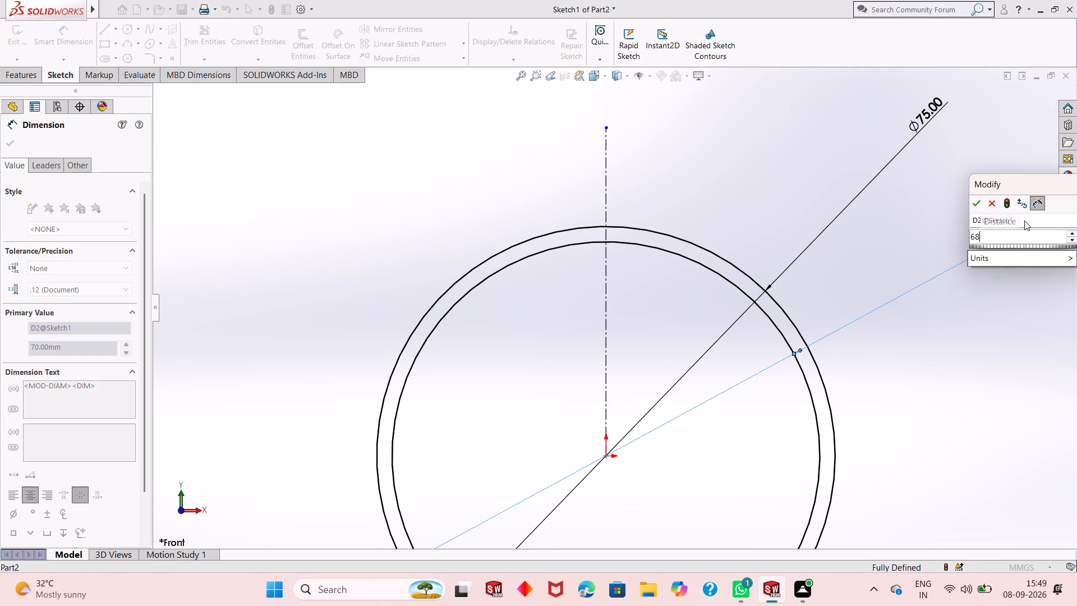
pyautogui.press('Return')
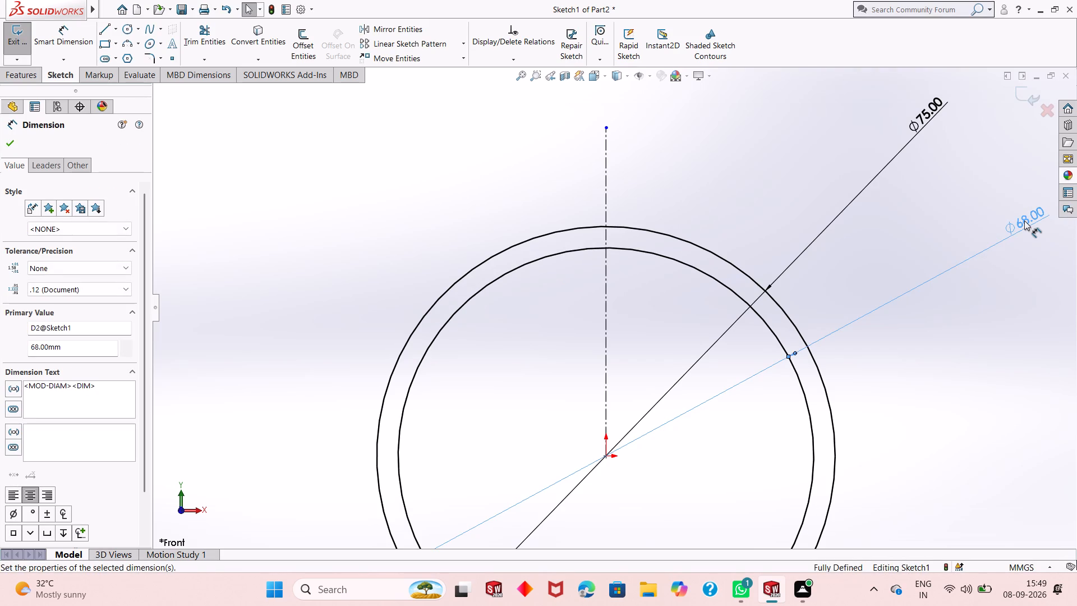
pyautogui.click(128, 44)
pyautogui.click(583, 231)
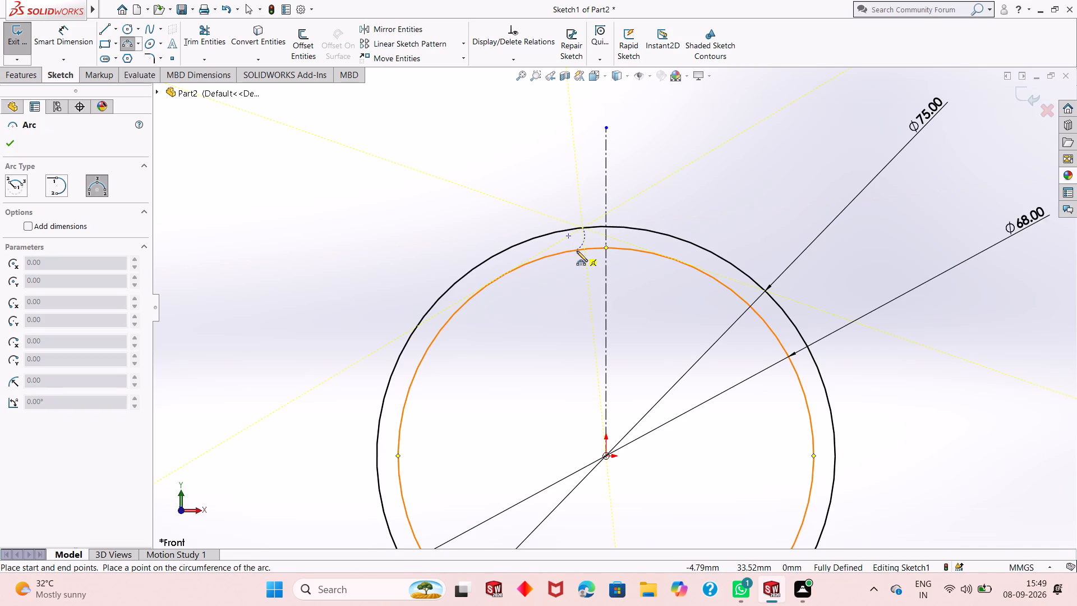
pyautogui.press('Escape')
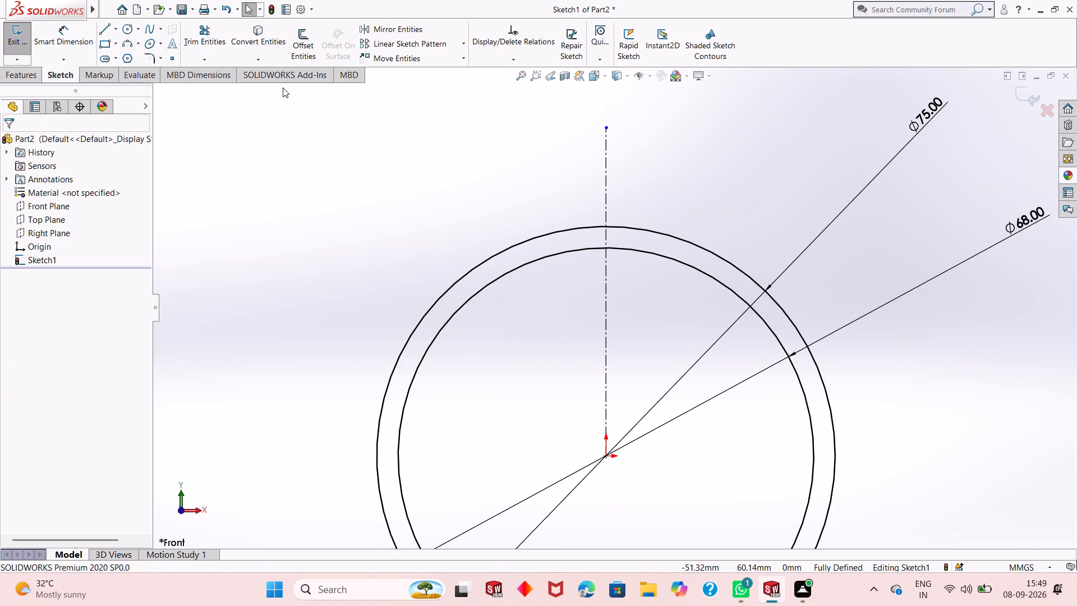
# Sketch a three-point arc of radius 3 mm from the outer circle to the inner circle, just left of the centerline and bulging away from it.
pyautogui.click(129, 36)
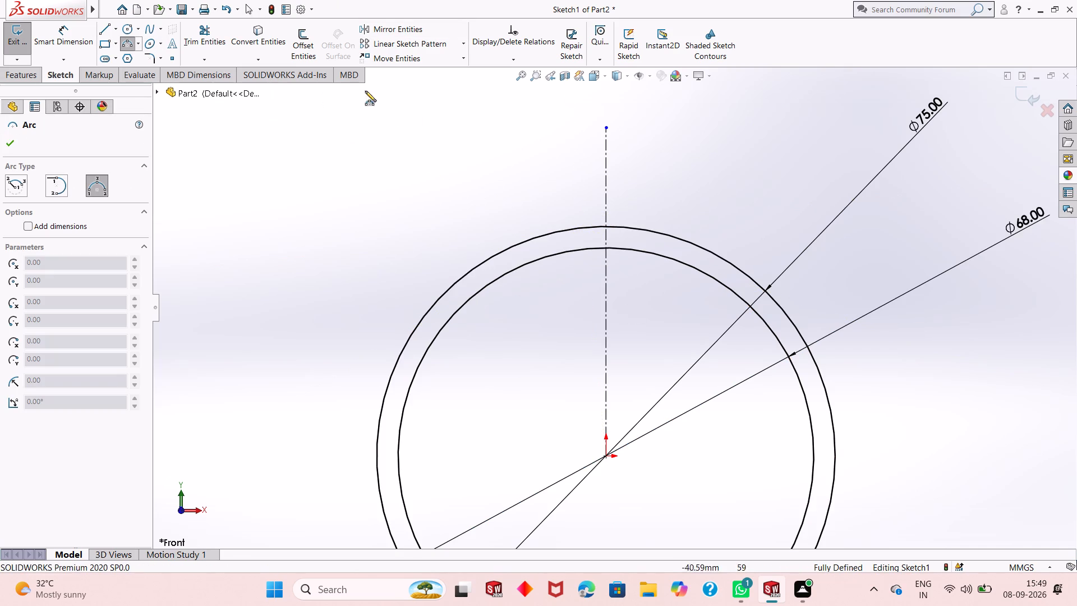
pyautogui.click(592, 228)
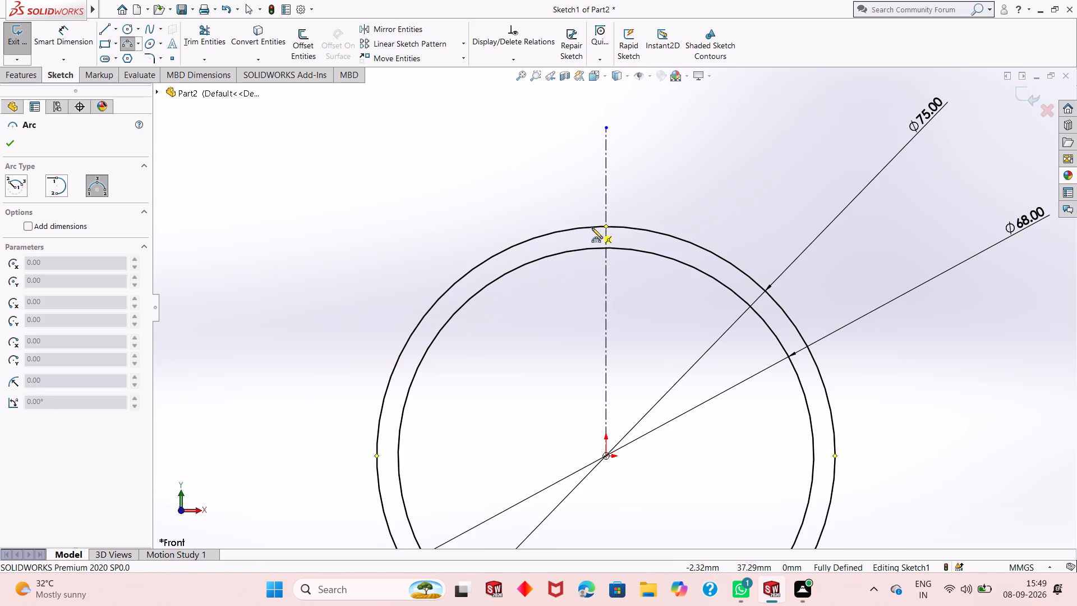
pyautogui.click(574, 249)
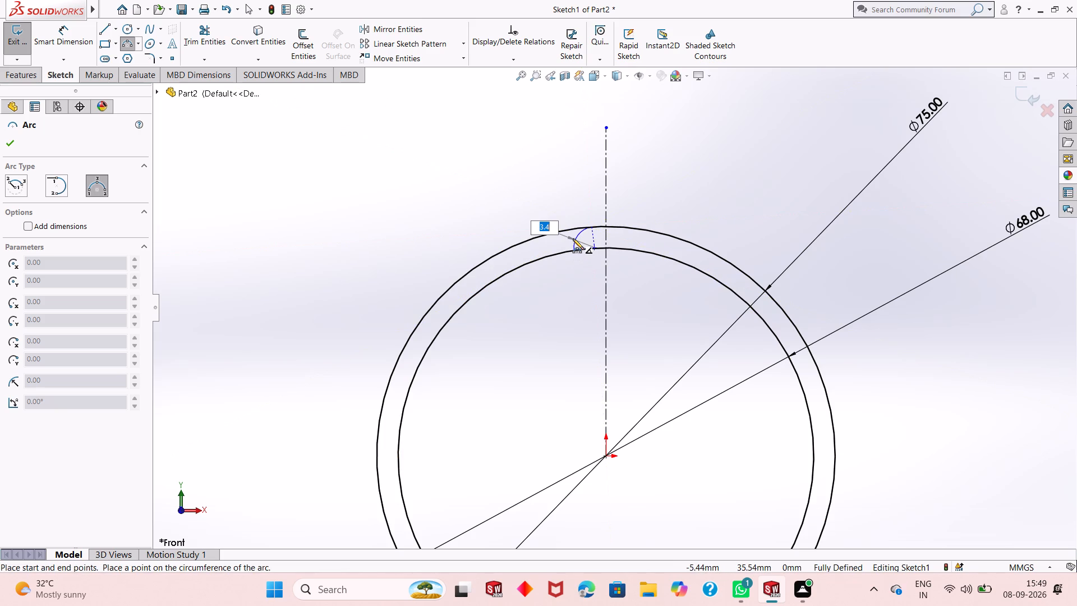
pyautogui.press('3')
pyautogui.press('Return')
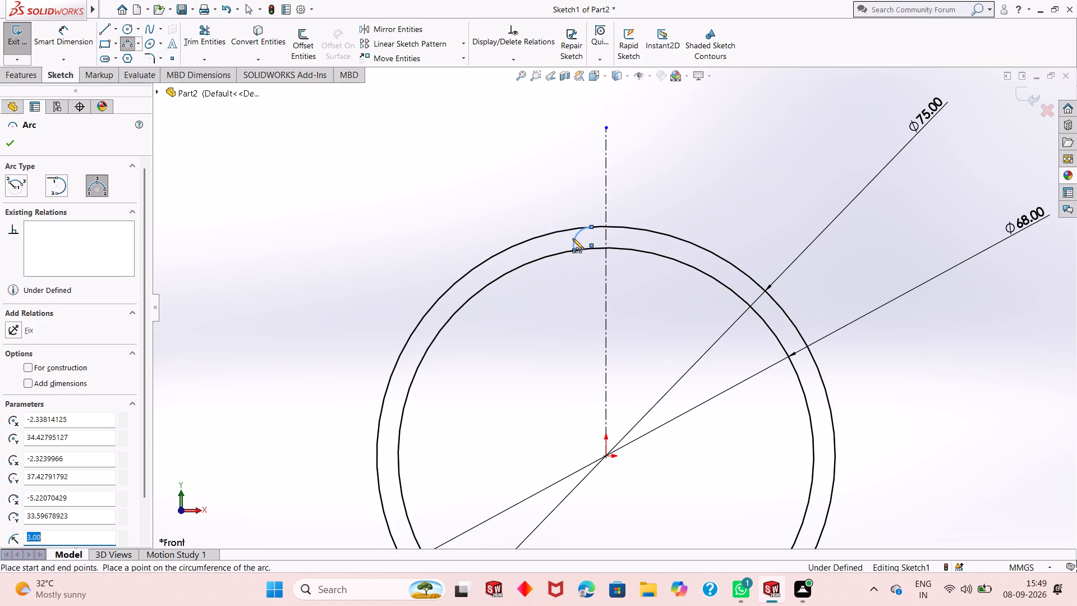
pyautogui.press('Escape')
pyautogui.press('Escape')
pyautogui.press('Escape')
# Dimension the small arc's radius as 3 mm, placing the dimension above and outside the outer circle.
pyautogui.click(79, 44)
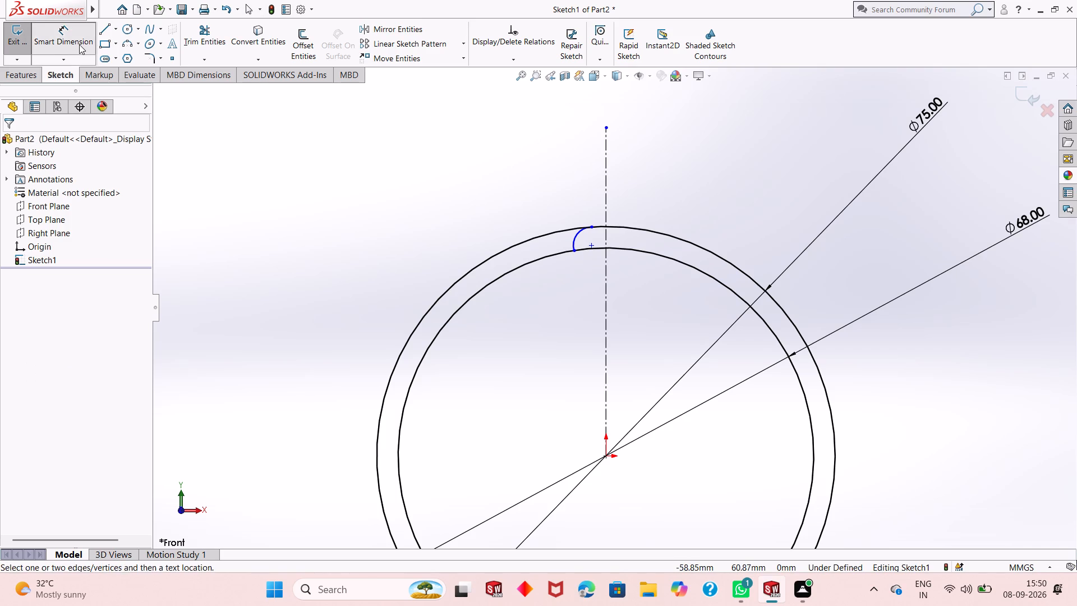
pyautogui.click(575, 242)
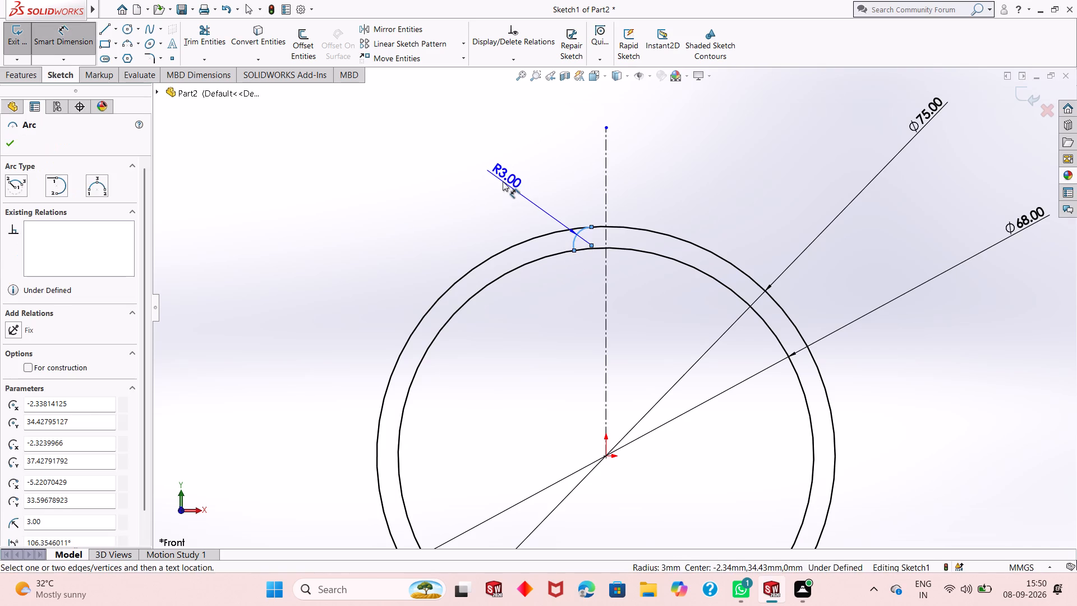
pyautogui.click(503, 181)
pyautogui.click(459, 164)
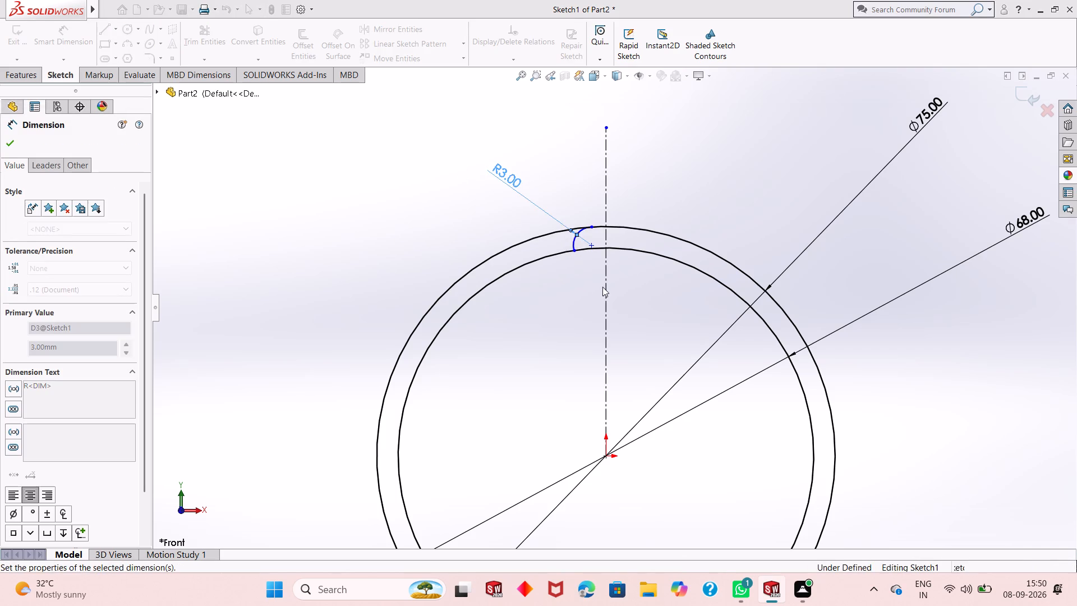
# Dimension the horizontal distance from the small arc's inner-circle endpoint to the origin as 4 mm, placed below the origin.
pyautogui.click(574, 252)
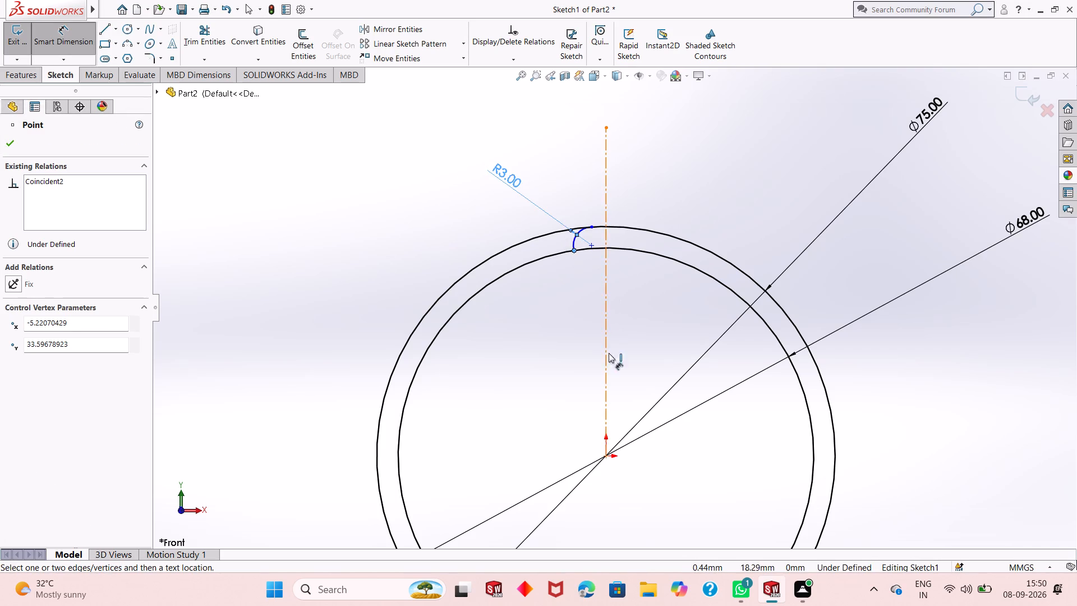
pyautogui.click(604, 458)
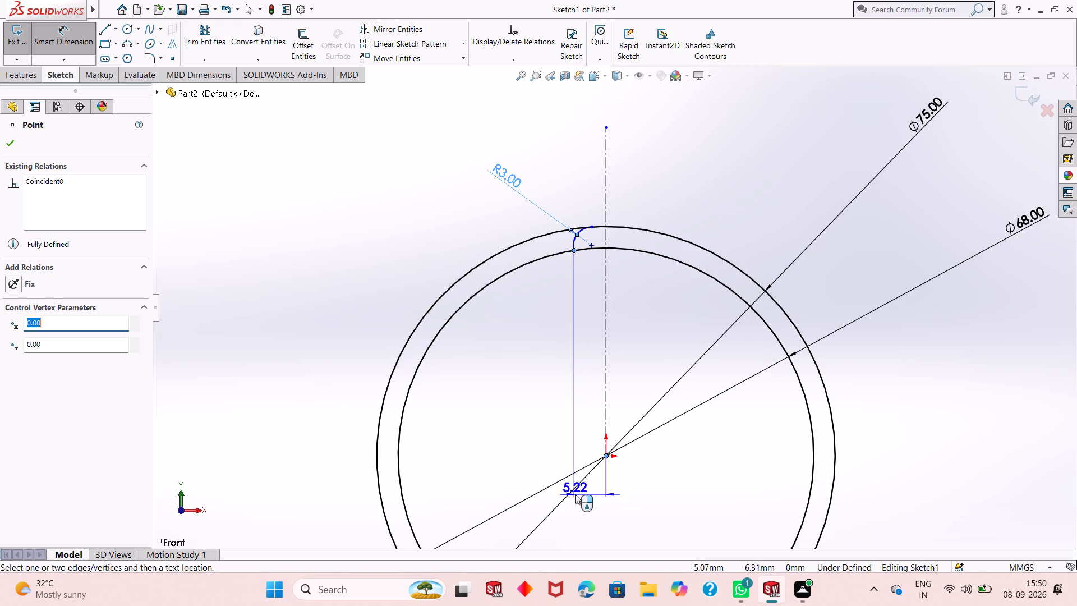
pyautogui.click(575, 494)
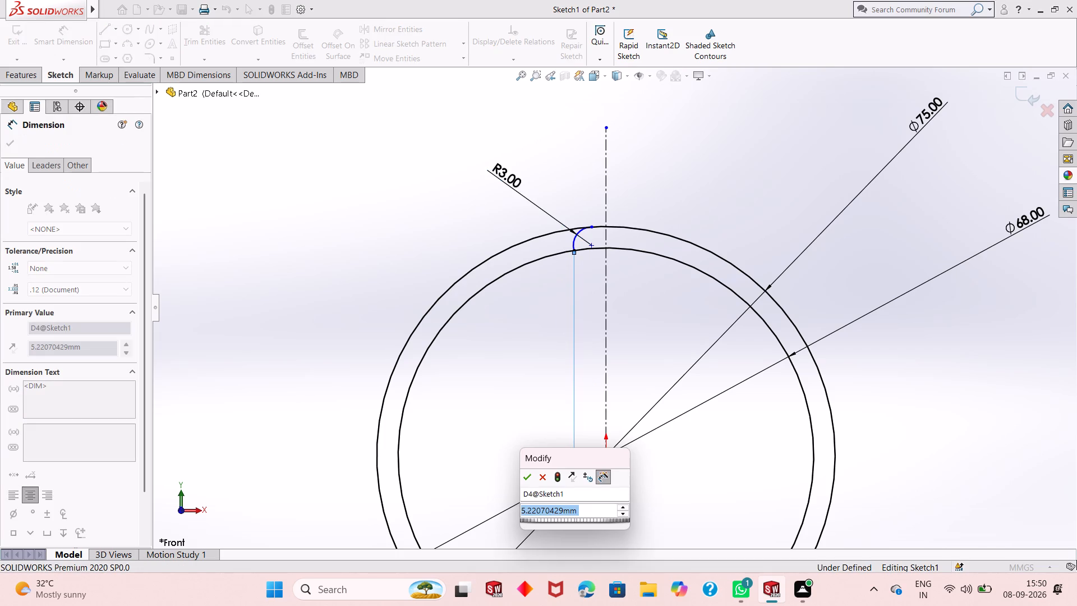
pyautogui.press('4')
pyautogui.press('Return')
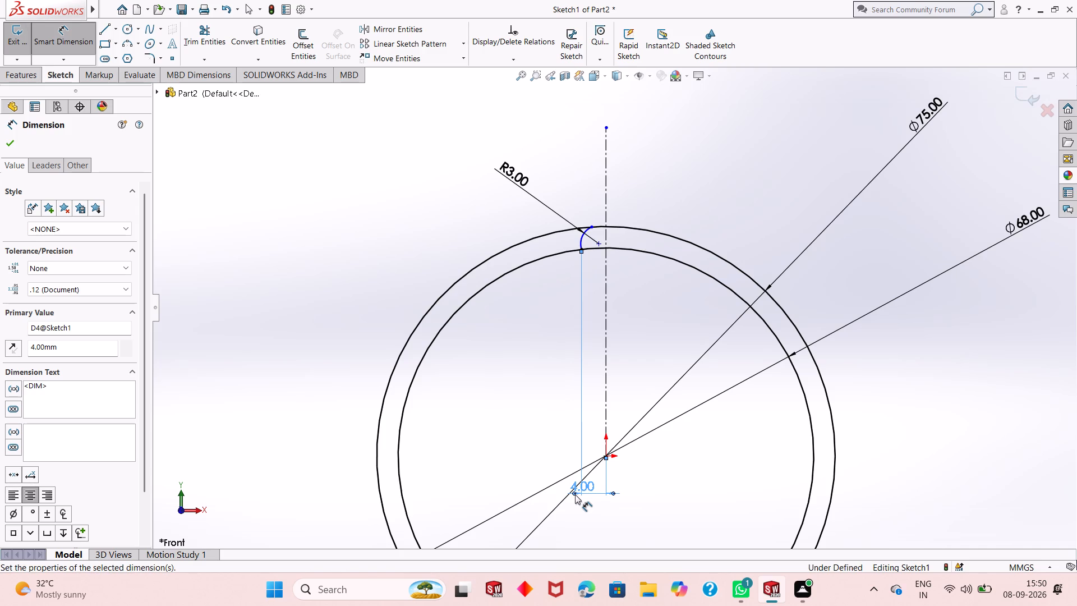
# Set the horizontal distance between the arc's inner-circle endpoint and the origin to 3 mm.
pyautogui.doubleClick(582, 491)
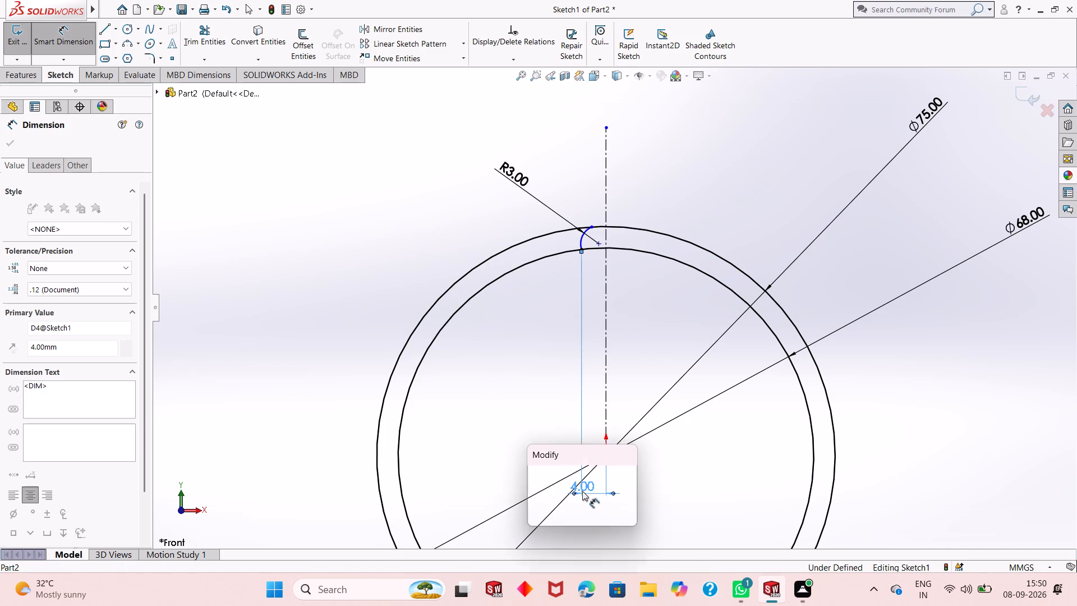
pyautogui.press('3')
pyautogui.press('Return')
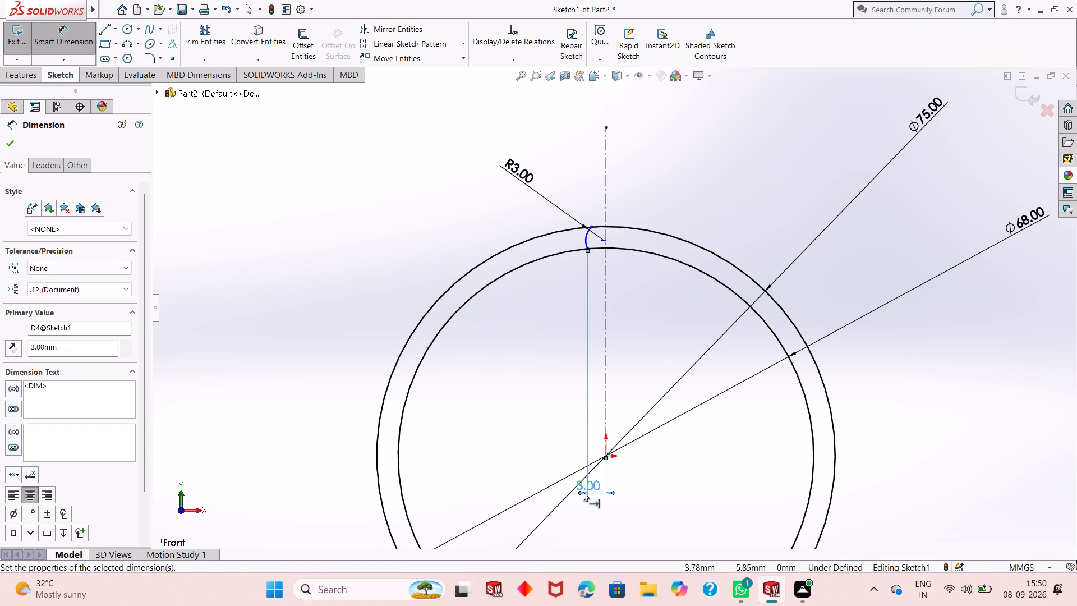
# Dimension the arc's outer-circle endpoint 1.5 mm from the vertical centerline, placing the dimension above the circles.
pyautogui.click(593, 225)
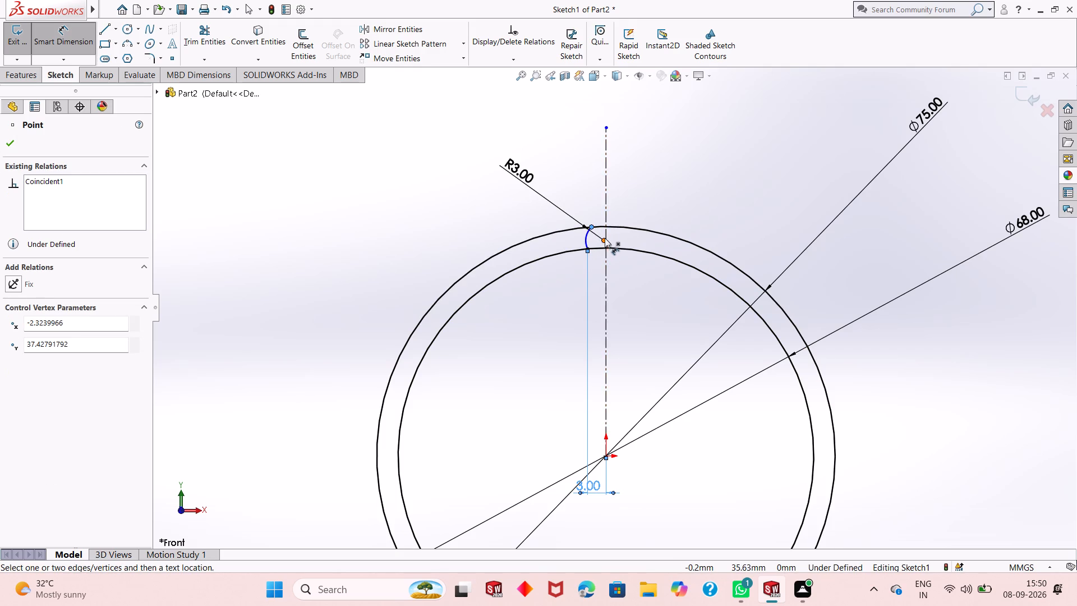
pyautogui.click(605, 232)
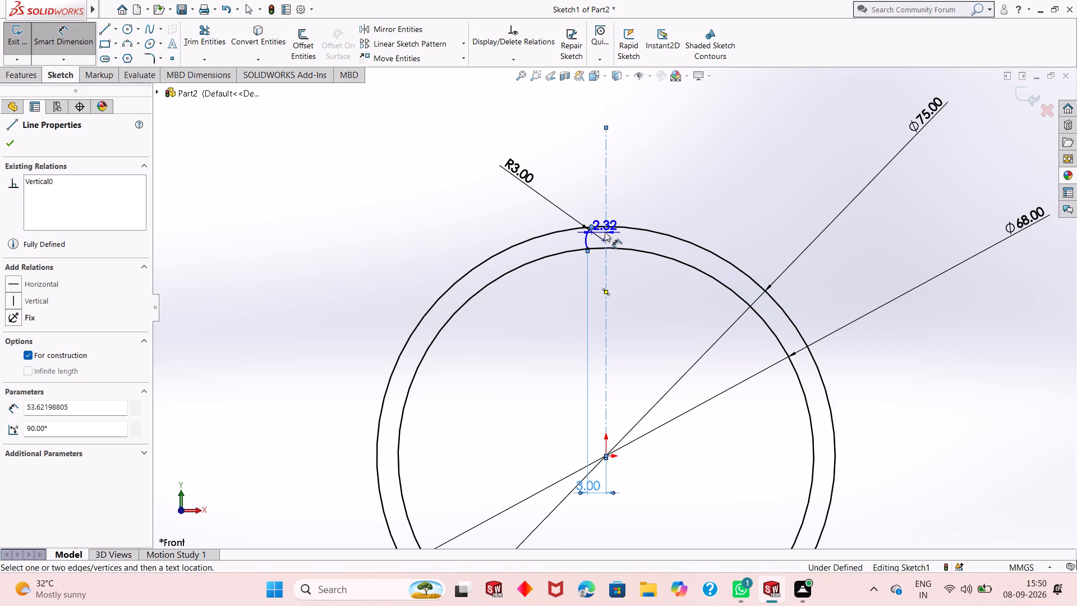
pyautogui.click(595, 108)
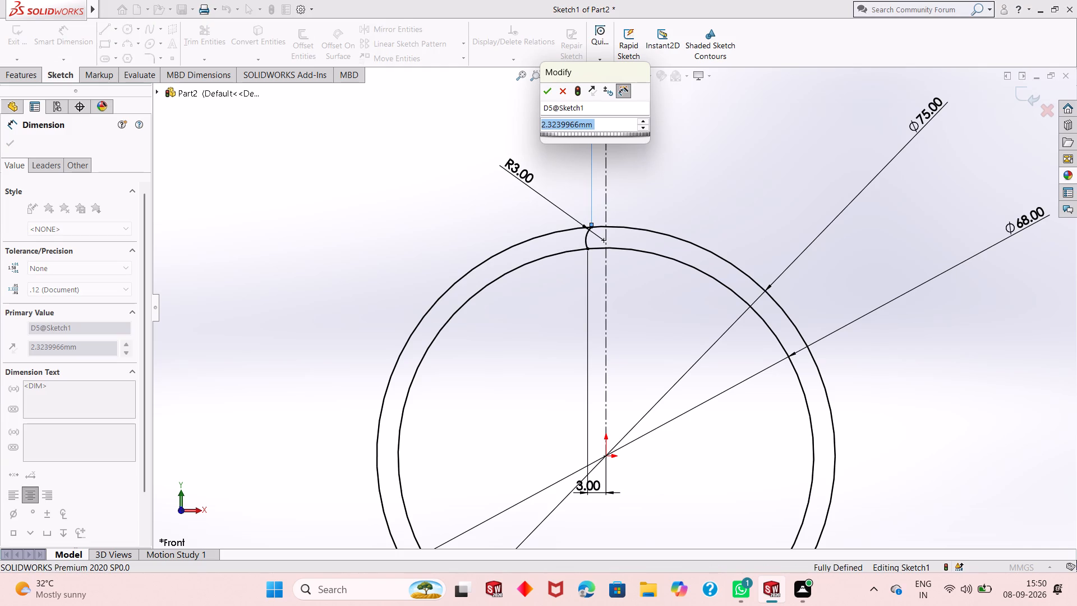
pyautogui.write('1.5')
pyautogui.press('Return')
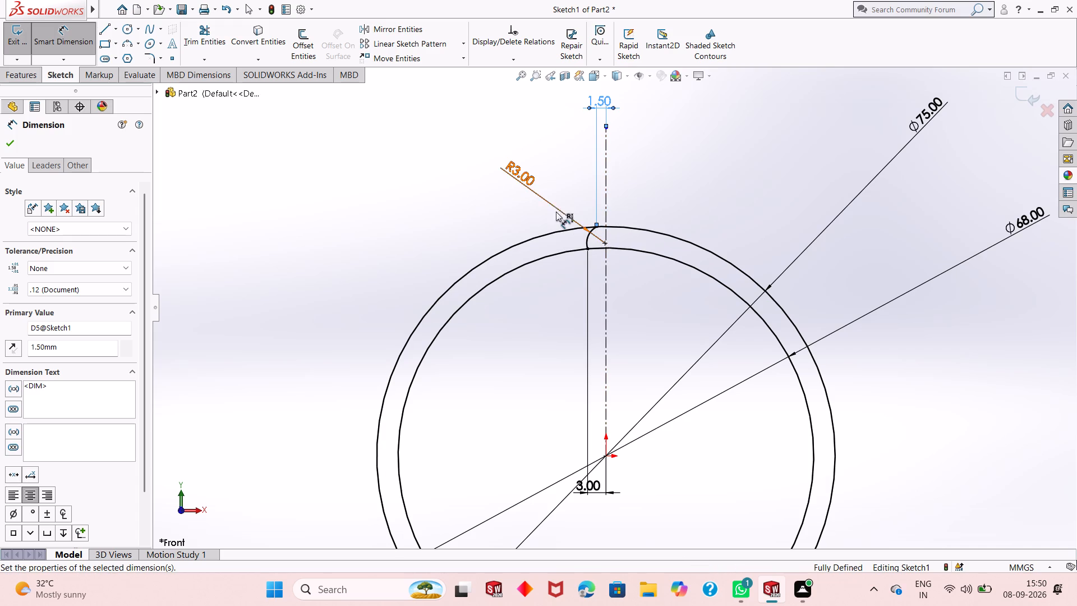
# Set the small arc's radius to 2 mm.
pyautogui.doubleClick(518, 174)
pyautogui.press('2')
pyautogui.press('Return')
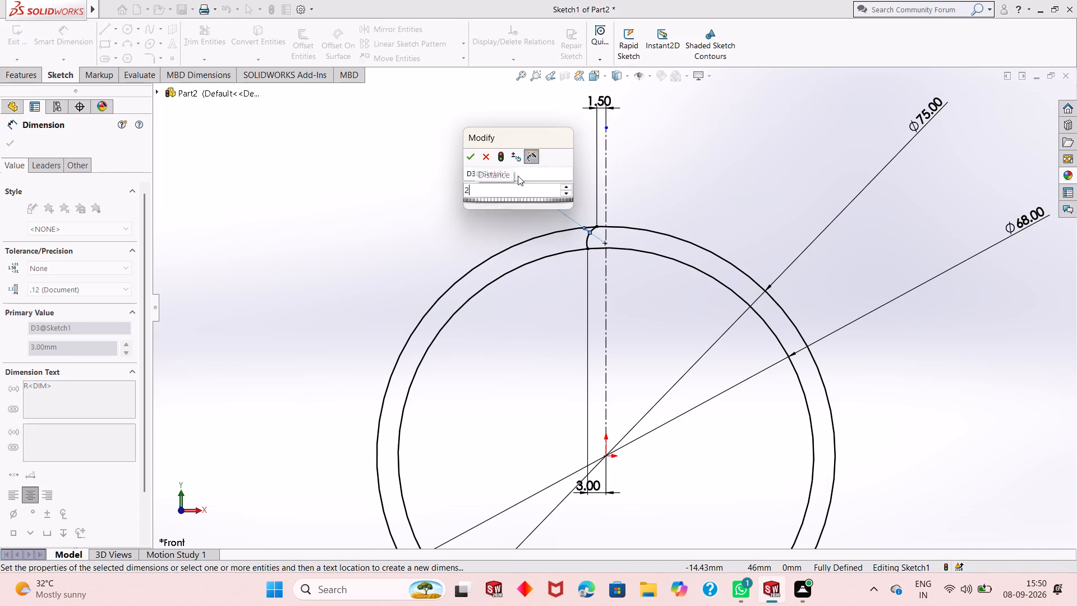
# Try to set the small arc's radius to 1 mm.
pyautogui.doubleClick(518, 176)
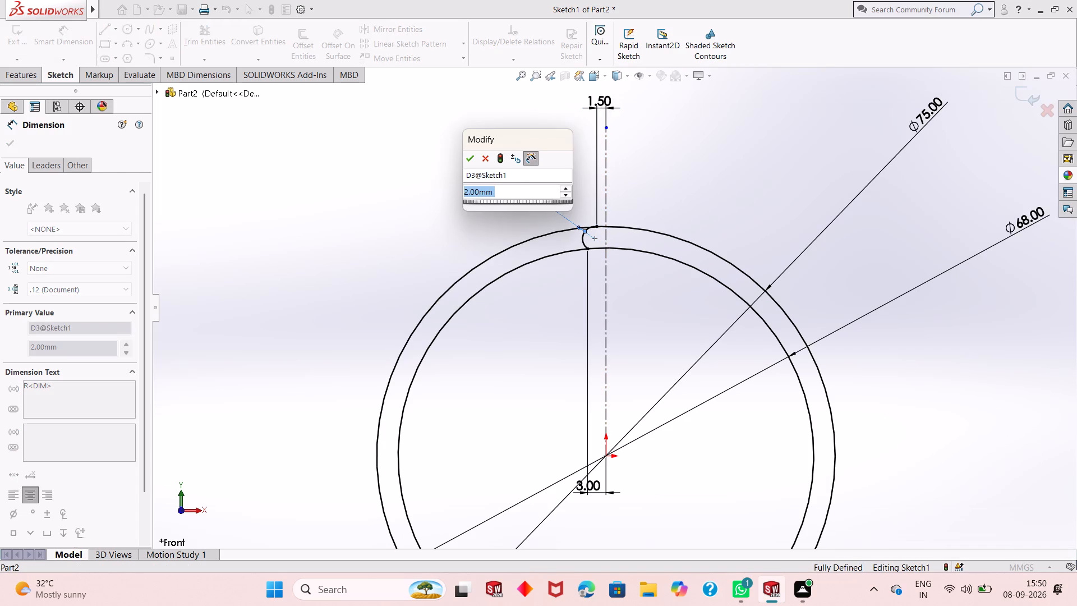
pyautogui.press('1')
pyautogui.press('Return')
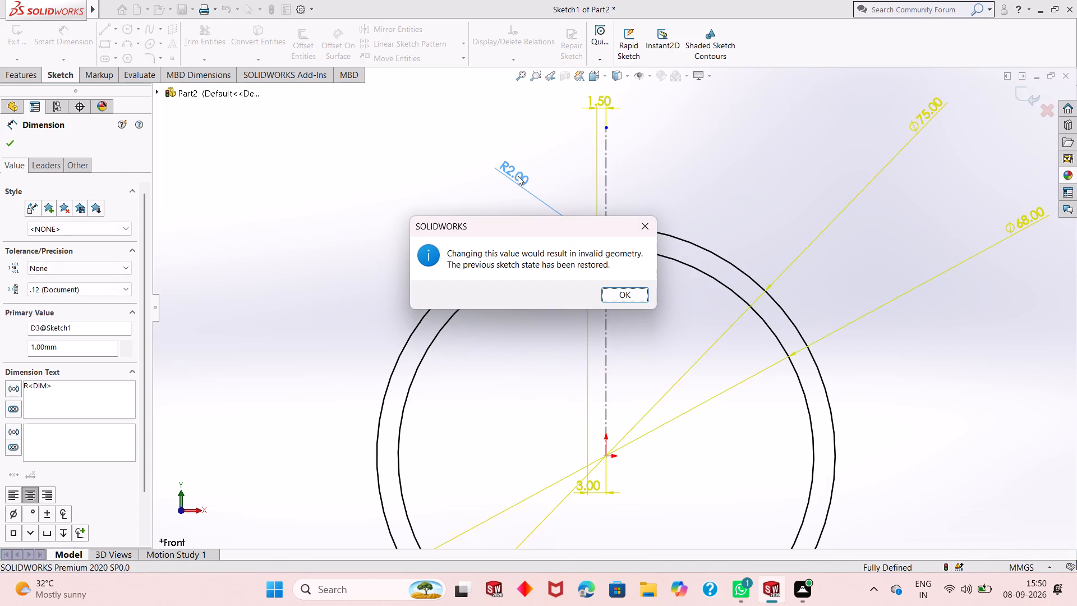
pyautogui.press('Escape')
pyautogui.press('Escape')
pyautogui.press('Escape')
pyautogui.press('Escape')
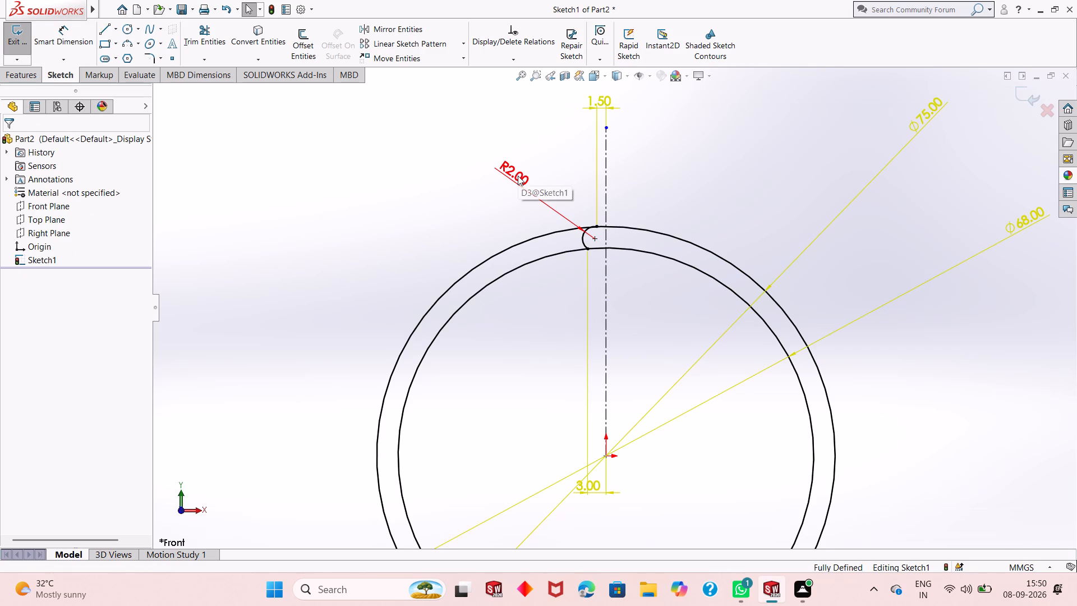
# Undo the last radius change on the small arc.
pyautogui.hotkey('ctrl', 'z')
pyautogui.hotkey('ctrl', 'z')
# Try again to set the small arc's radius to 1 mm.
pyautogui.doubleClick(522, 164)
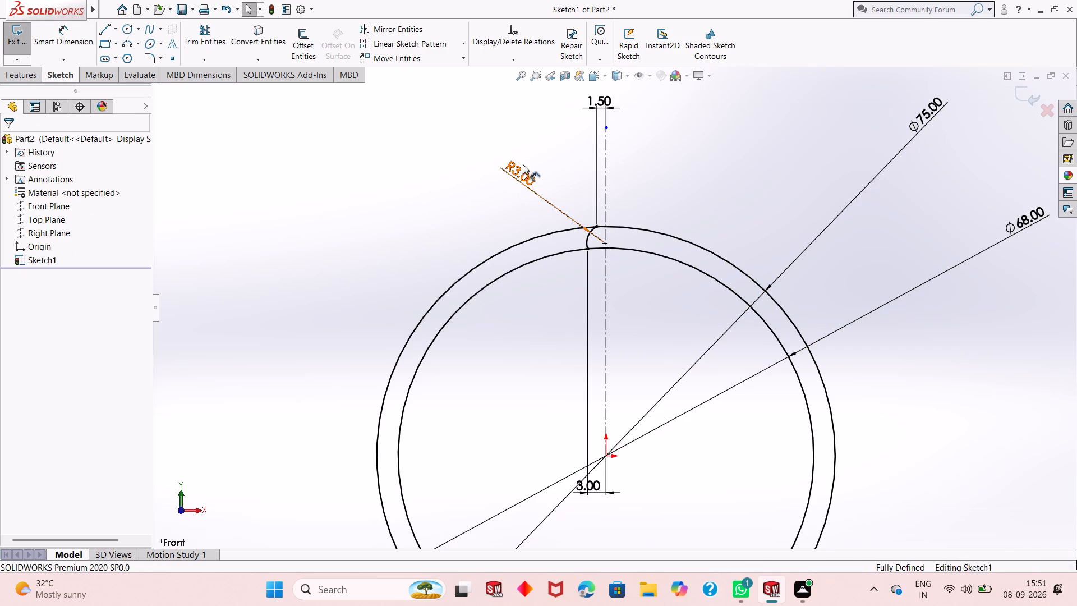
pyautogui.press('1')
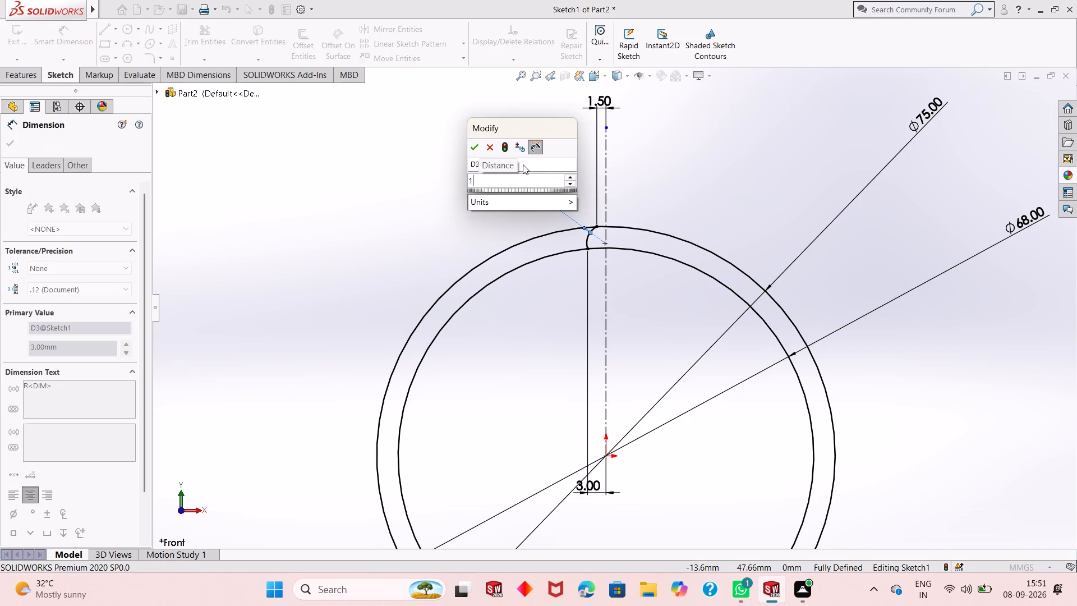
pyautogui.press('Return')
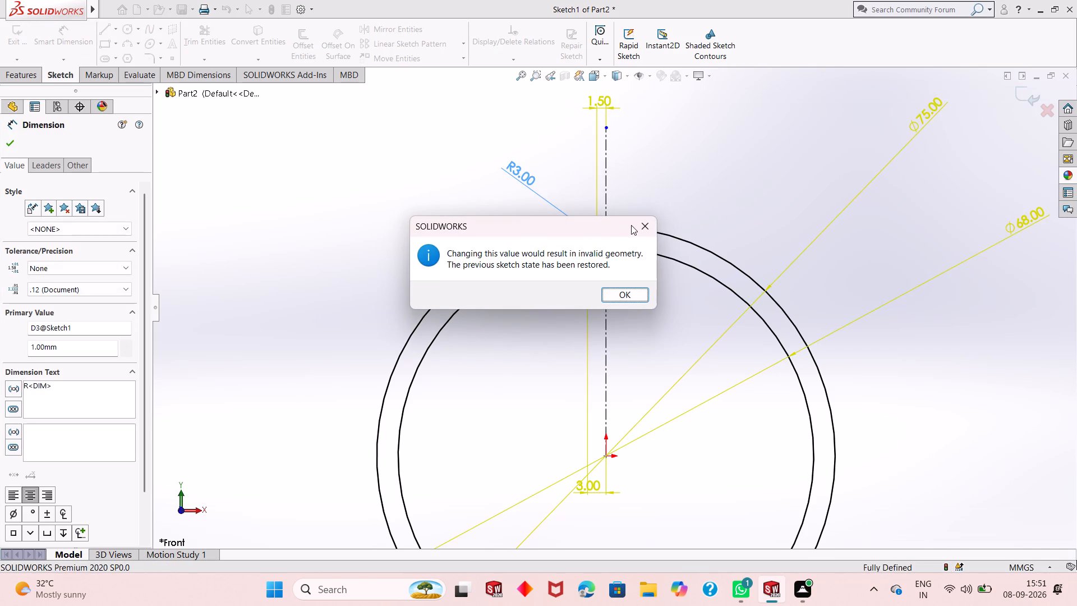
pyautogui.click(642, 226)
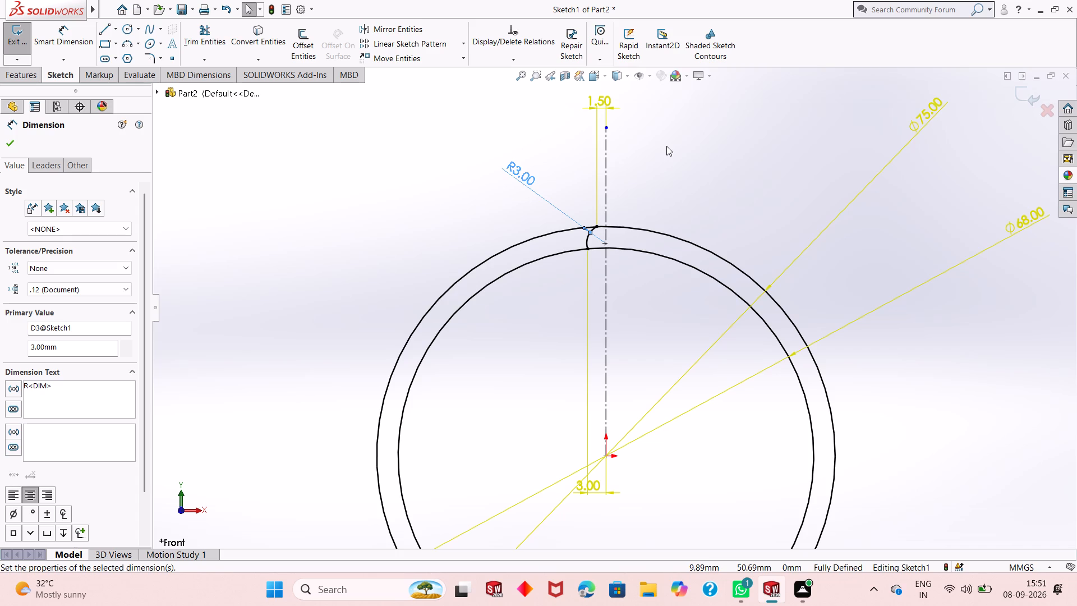
# Undo the small arc together with its radius and position dimensions, keeping only the two circles and the centerline.
pyautogui.hotkey('ctrl', 'z')
pyautogui.hotkey('ctrl', 'z')
pyautogui.hotkey('ctrl', 'z')
pyautogui.hotkey('ctrl', 'z')
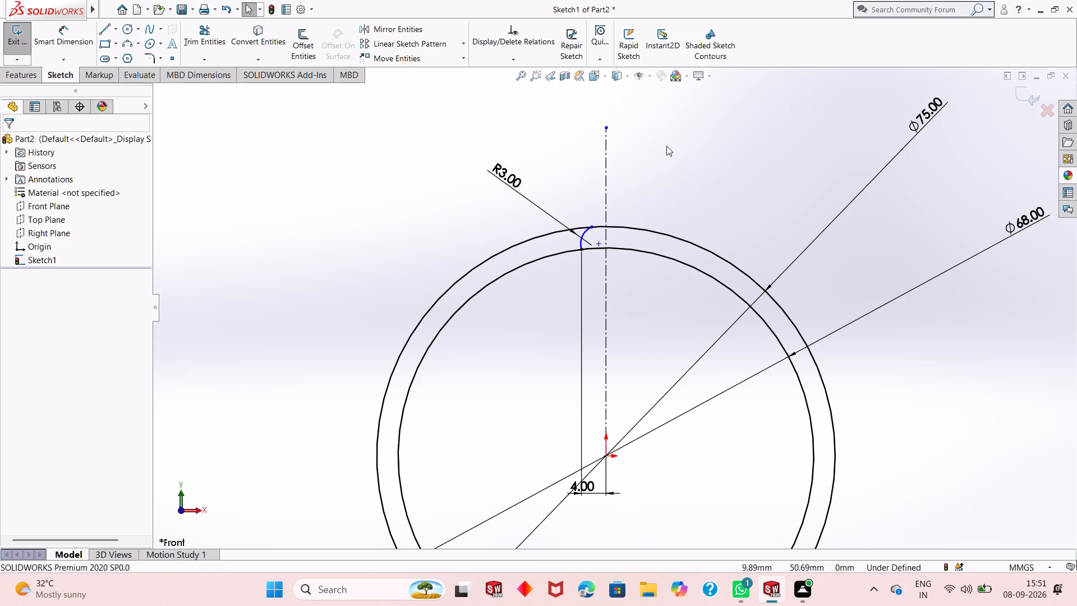
pyautogui.hotkey('ctrl', 'z')
pyautogui.hotkey('ctrl', 'z')
pyautogui.hotkey('ctrl', 'z')
pyautogui.hotkey('ctrl', 'z')
pyautogui.hotkey('ctrl', 'z')
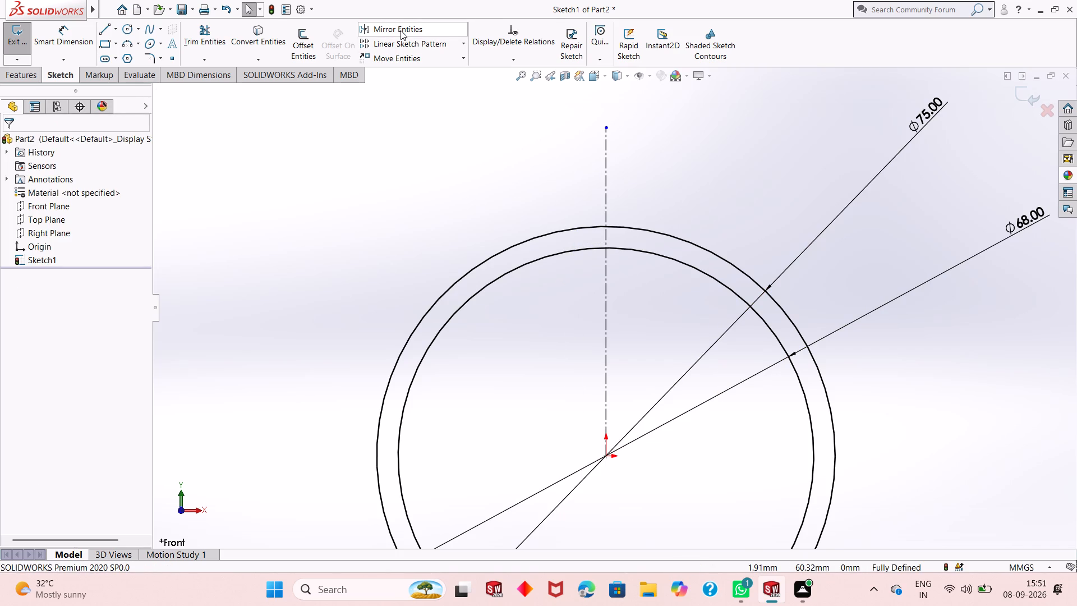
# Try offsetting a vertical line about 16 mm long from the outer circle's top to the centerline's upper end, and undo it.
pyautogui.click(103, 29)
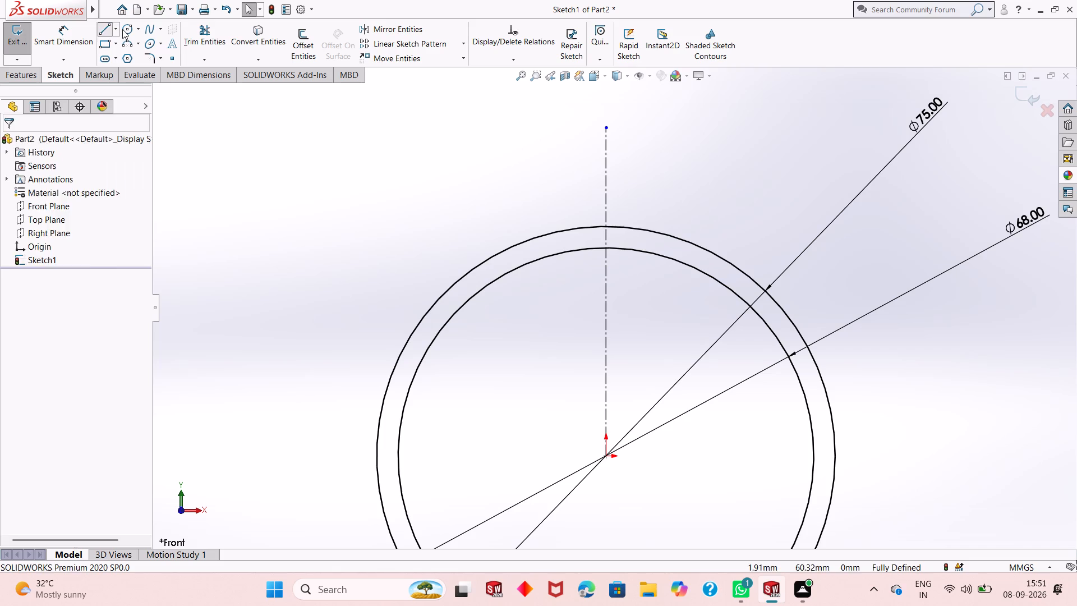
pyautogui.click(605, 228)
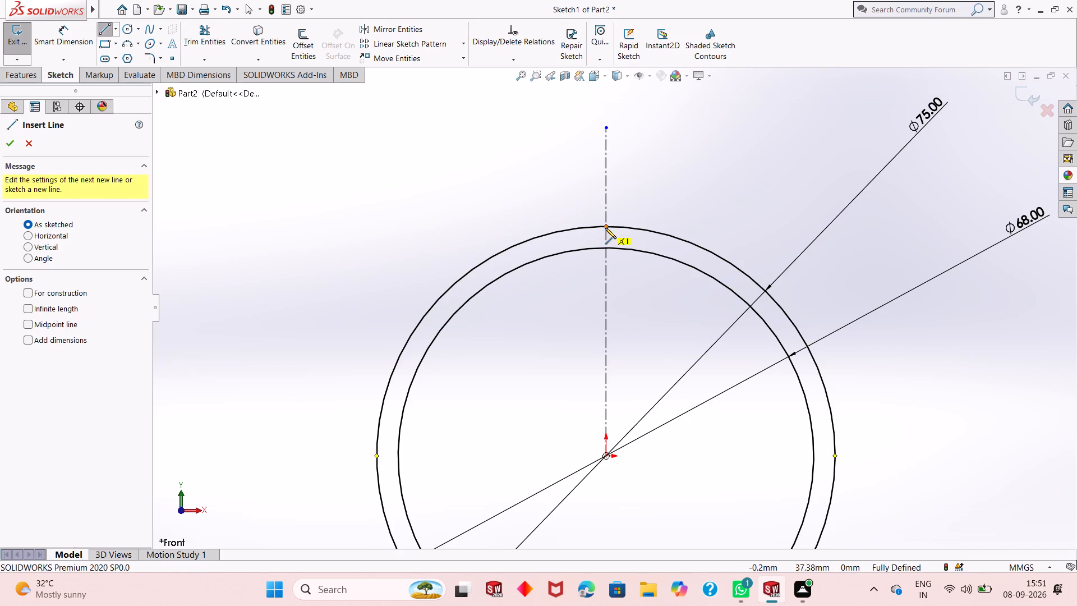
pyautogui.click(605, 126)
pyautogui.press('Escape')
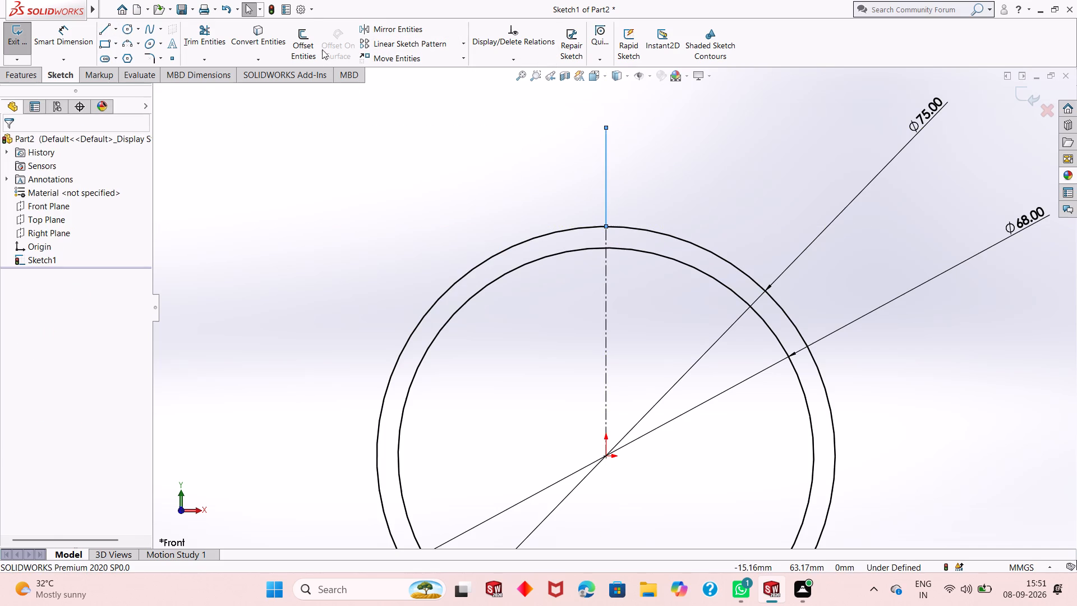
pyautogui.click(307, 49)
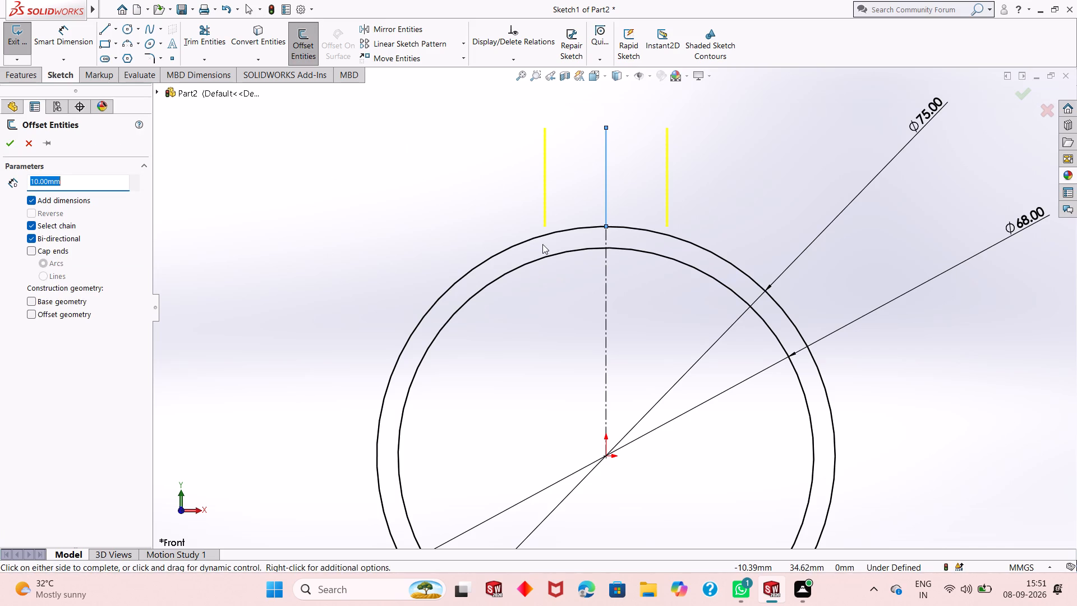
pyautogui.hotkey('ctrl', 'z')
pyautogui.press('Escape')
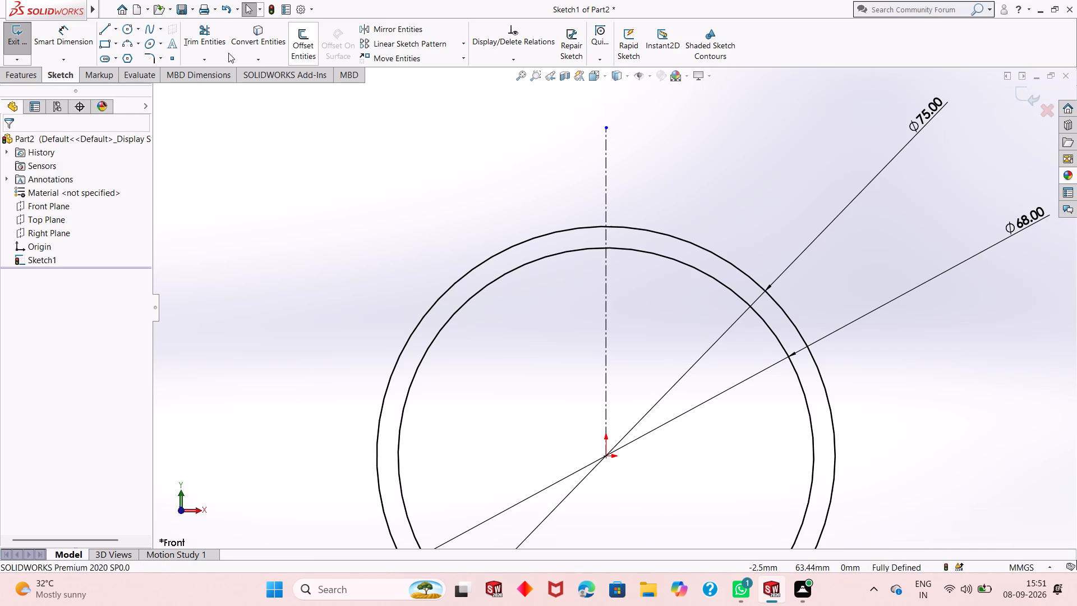
# Sketch a vertical line about 20 mm long from the inner circle's top to the centerline's upper end.
pyautogui.click(107, 30)
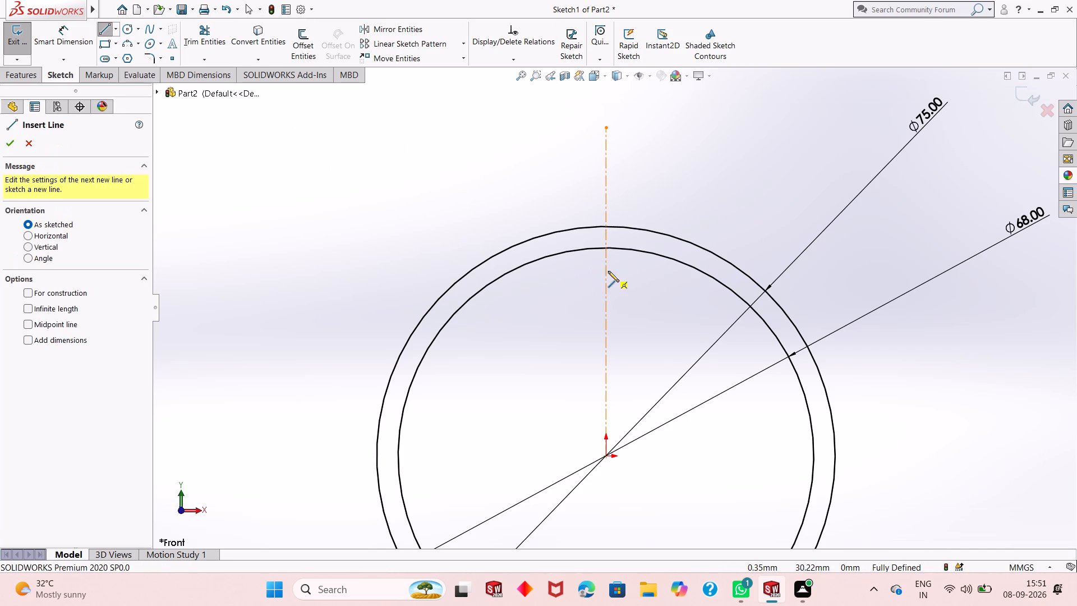
pyautogui.click(604, 250)
pyautogui.click(605, 127)
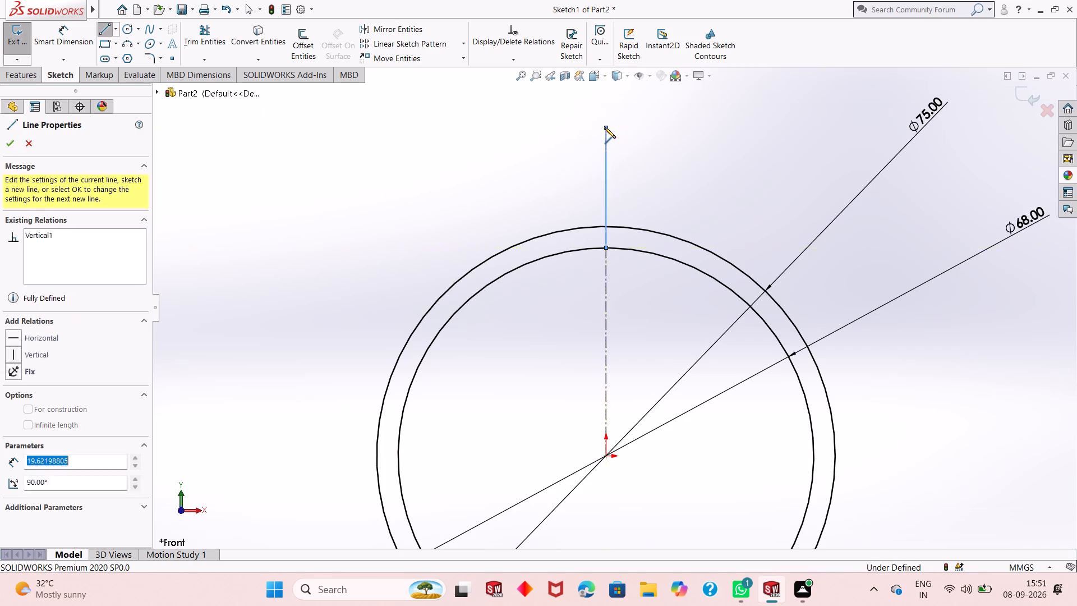
pyautogui.press('Escape')
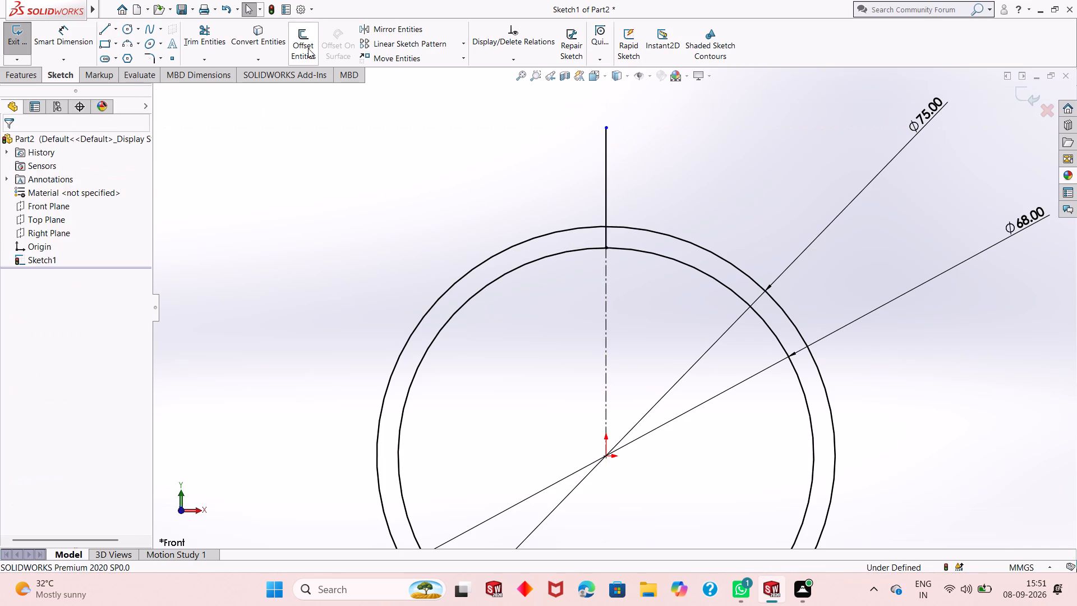
# Offset the new vertical line by 1 mm in both directions, with dimensions added.
pyautogui.click(609, 168)
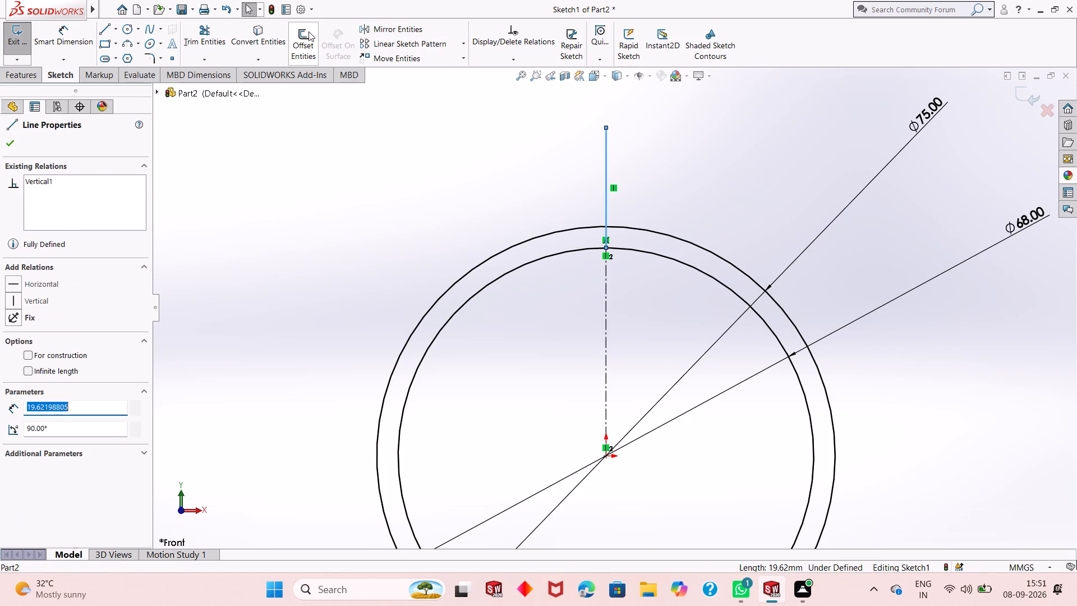
pyautogui.click(307, 34)
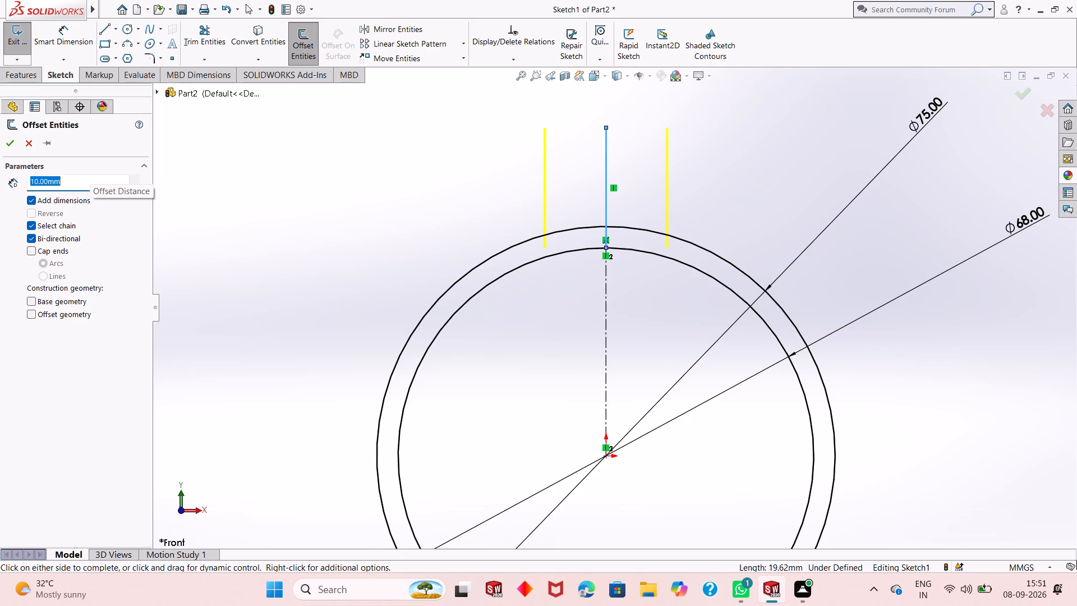
pyautogui.press('3')
pyautogui.press('Return')
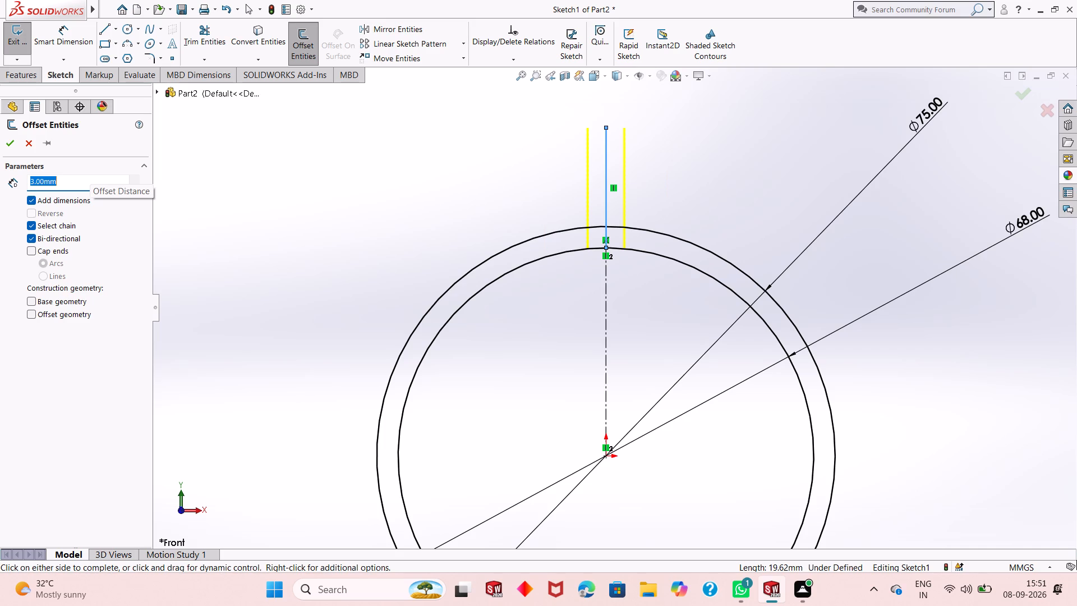
pyautogui.press('2')
pyautogui.press('Return')
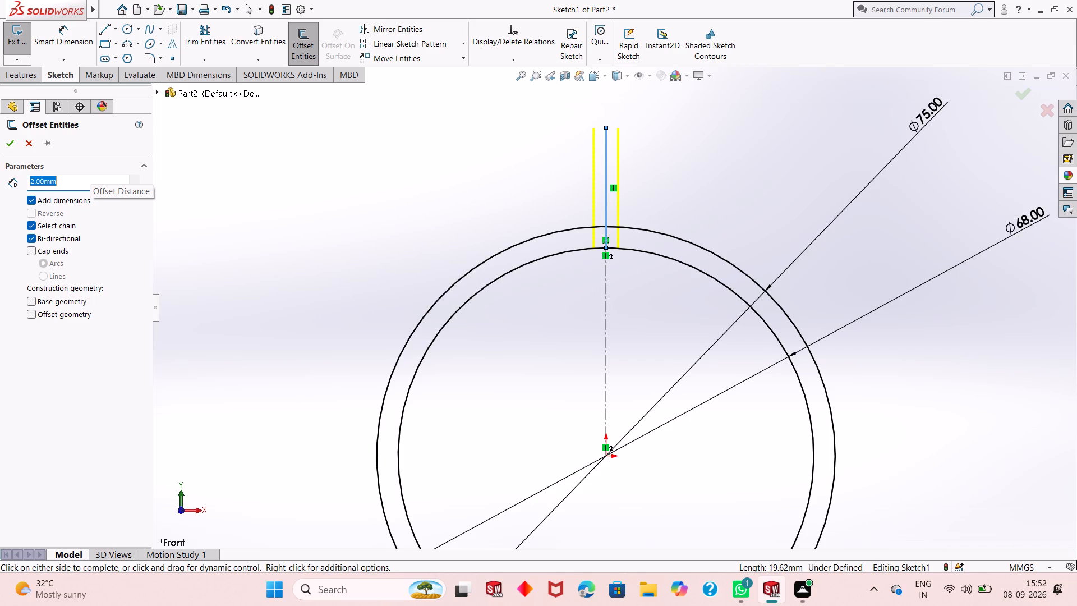
pyautogui.press('1')
pyautogui.press('Return')
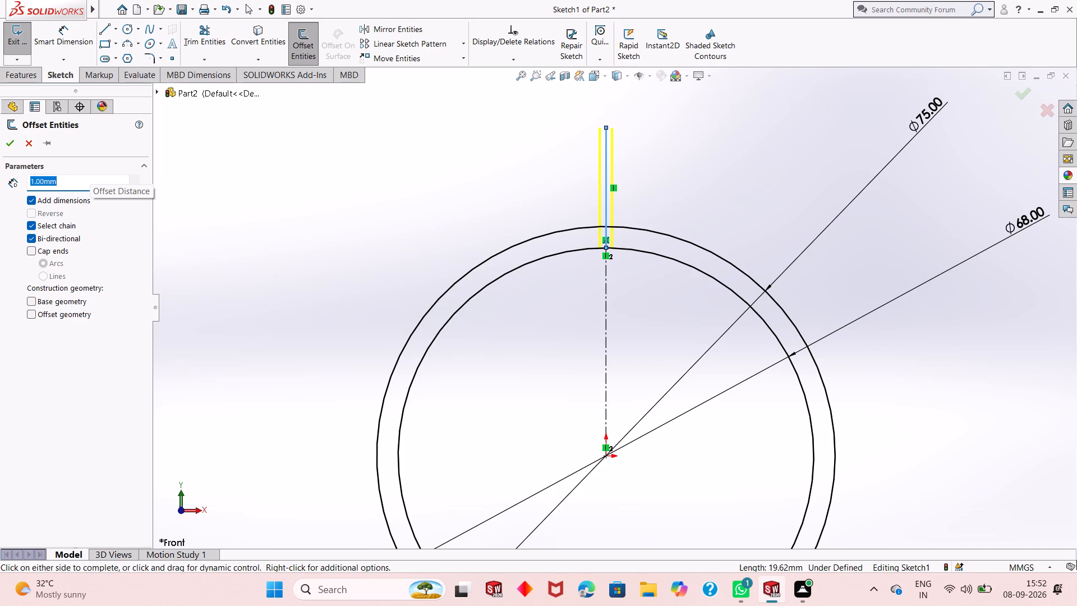
pyautogui.click(8, 150)
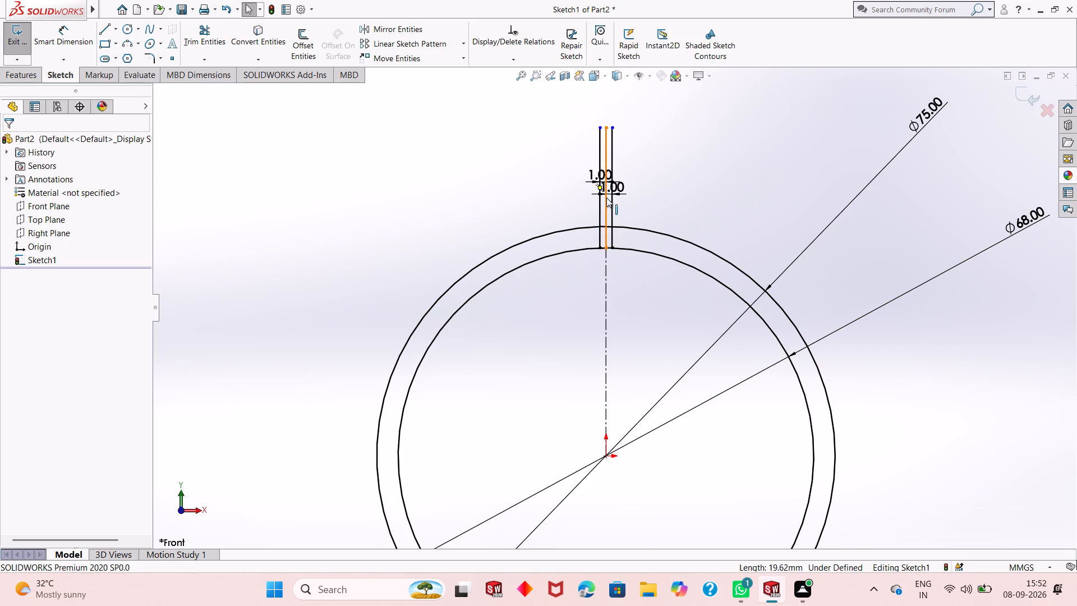
# Delete the middle vertical line between the two 1 mm offset lines above the circles.
pyautogui.scroll(-3, 606, 196)
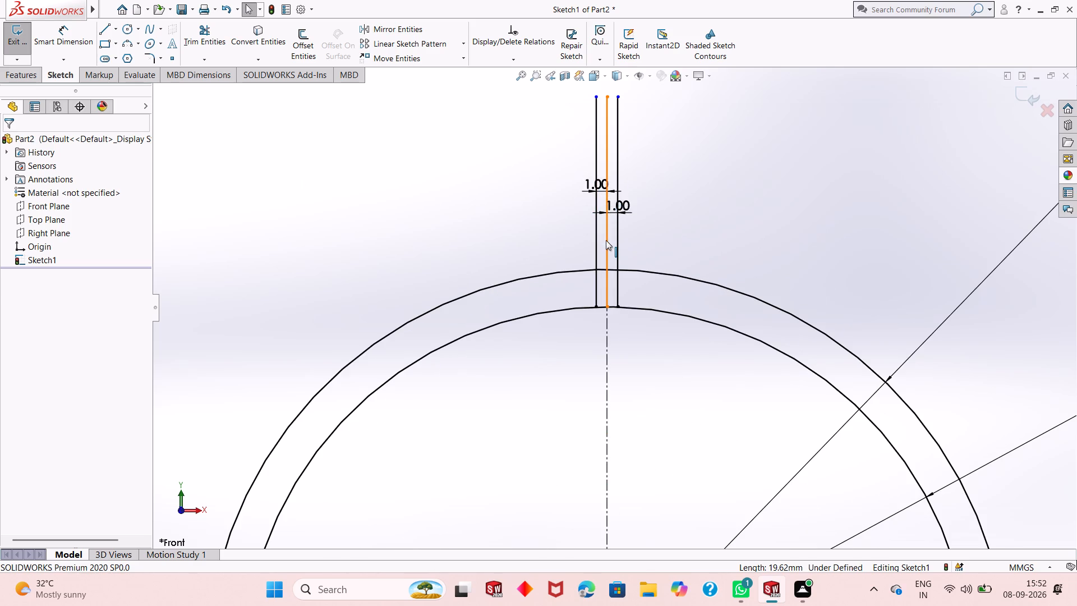
pyautogui.click(606, 241)
pyautogui.press('BackSpace')
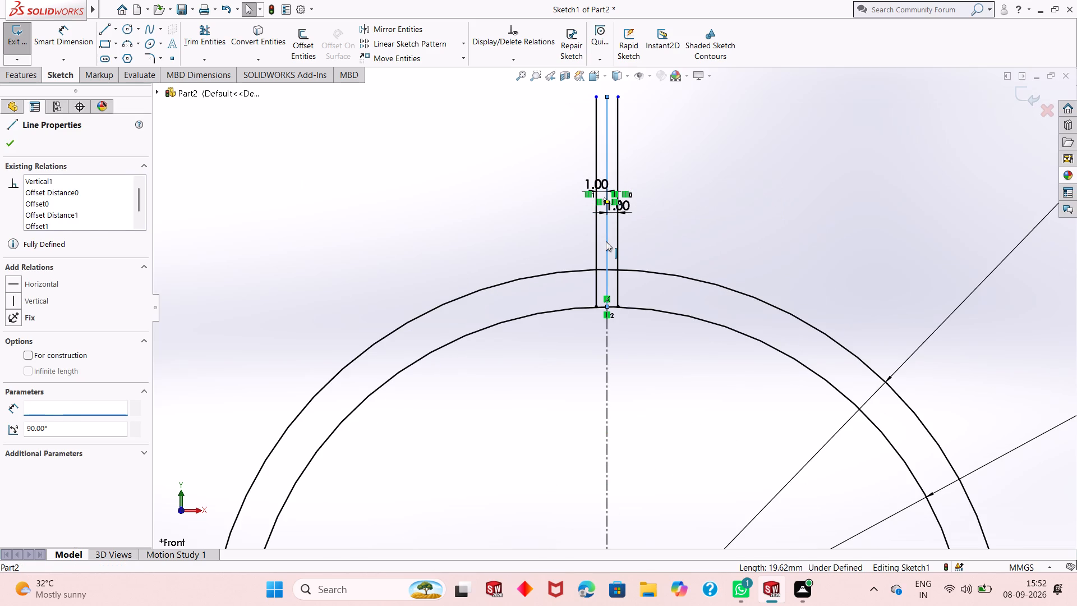
pyautogui.press('Delete')
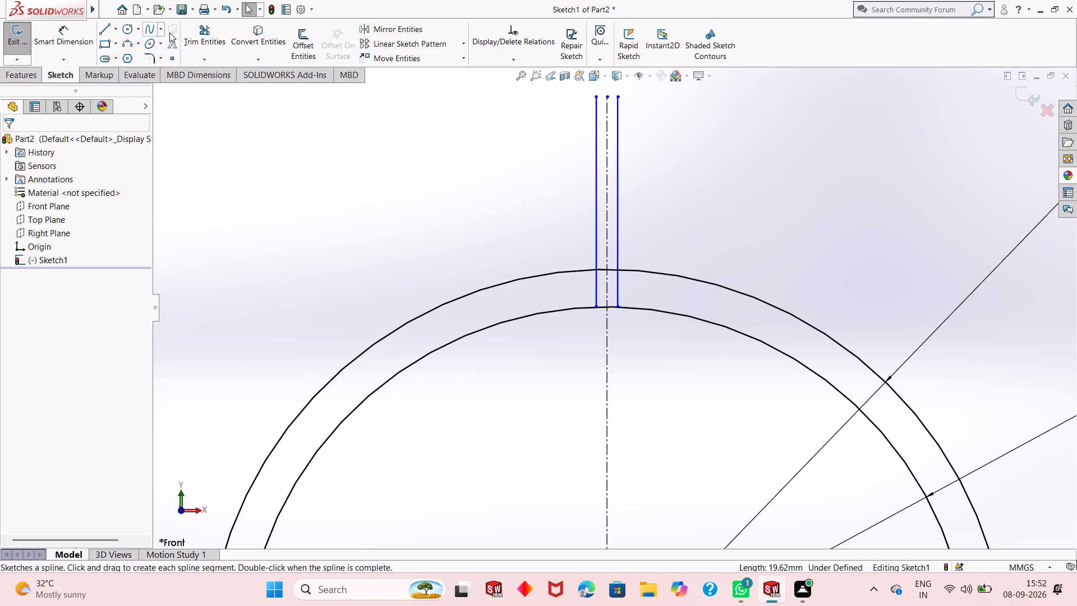
# Trim the portions of both 1 mm offset lines that lie between the outer and inner circles.
pyautogui.click(215, 37)
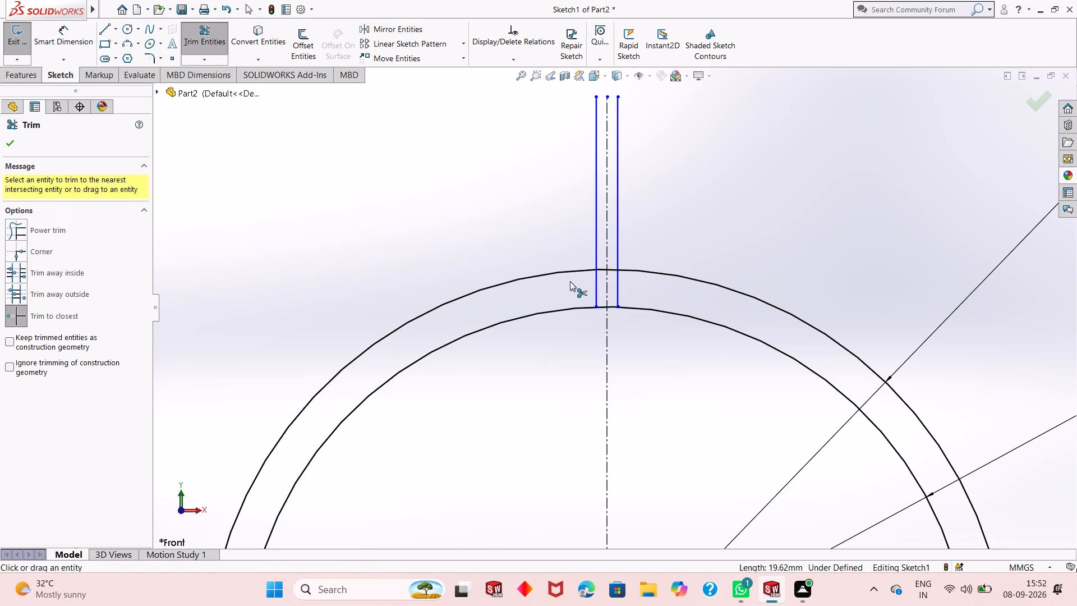
pyautogui.click(596, 284)
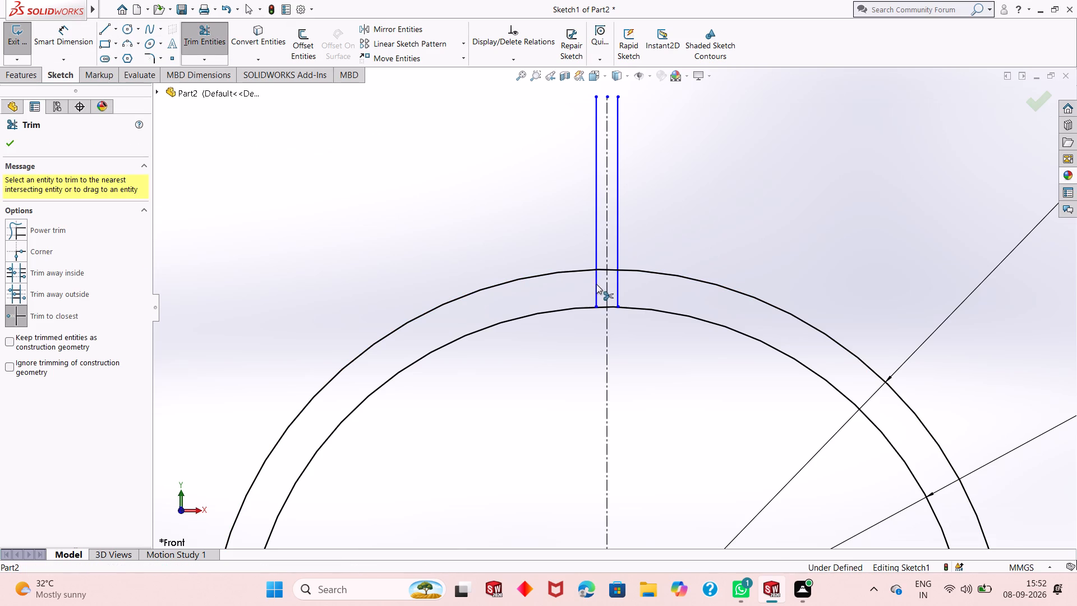
pyautogui.click(618, 284)
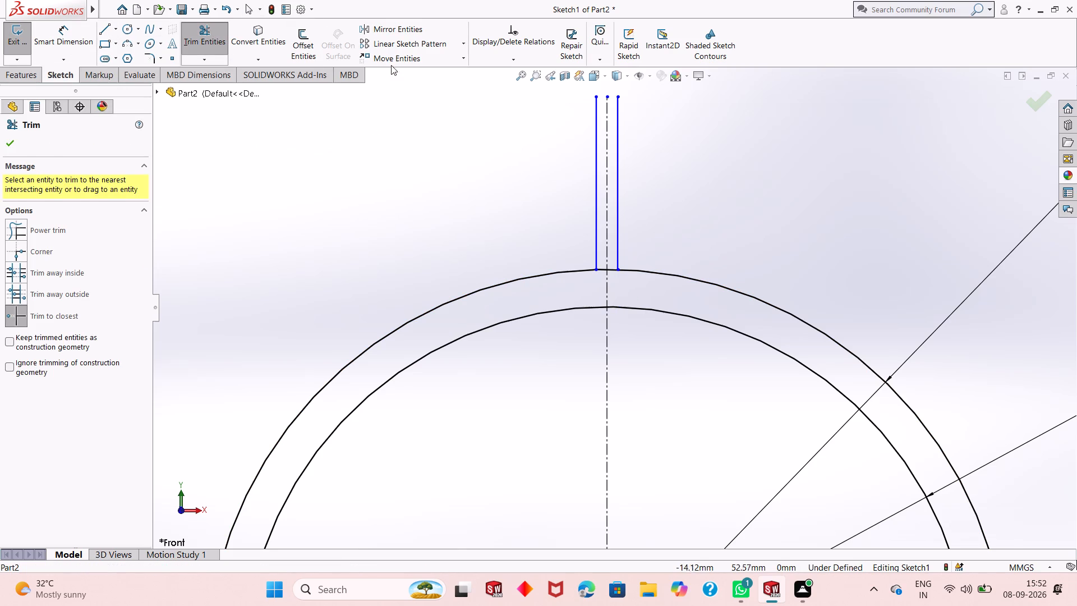
pyautogui.press('Escape')
pyautogui.press('Escape')
# Sketch a 37.5 mm vertical line from the outer circle's top down to the origin.
pyautogui.click(103, 31)
pyautogui.scroll(-1, 541, 234)
pyautogui.scroll(1, 556, 238)
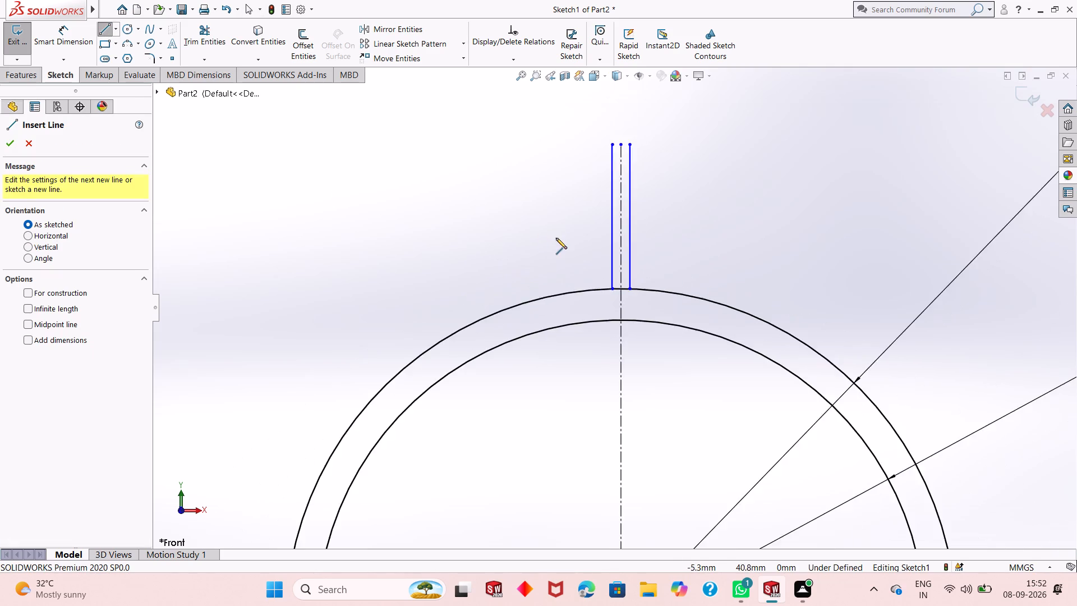
pyautogui.scroll(3, 556, 238)
pyautogui.scroll(2, 630, 371)
pyautogui.scroll(-1, 612, 298)
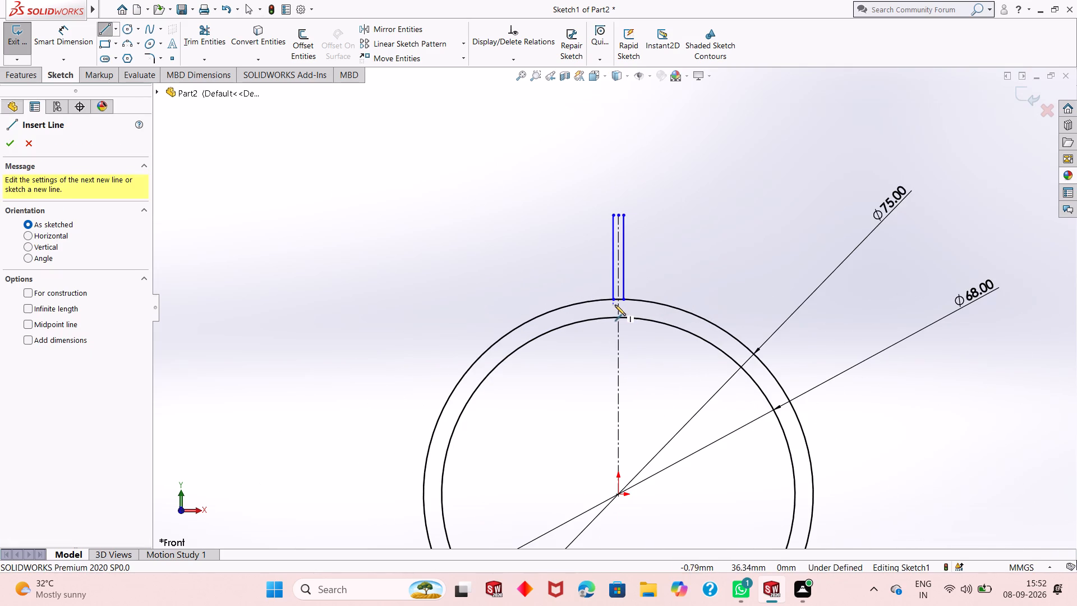
pyautogui.click(618, 300)
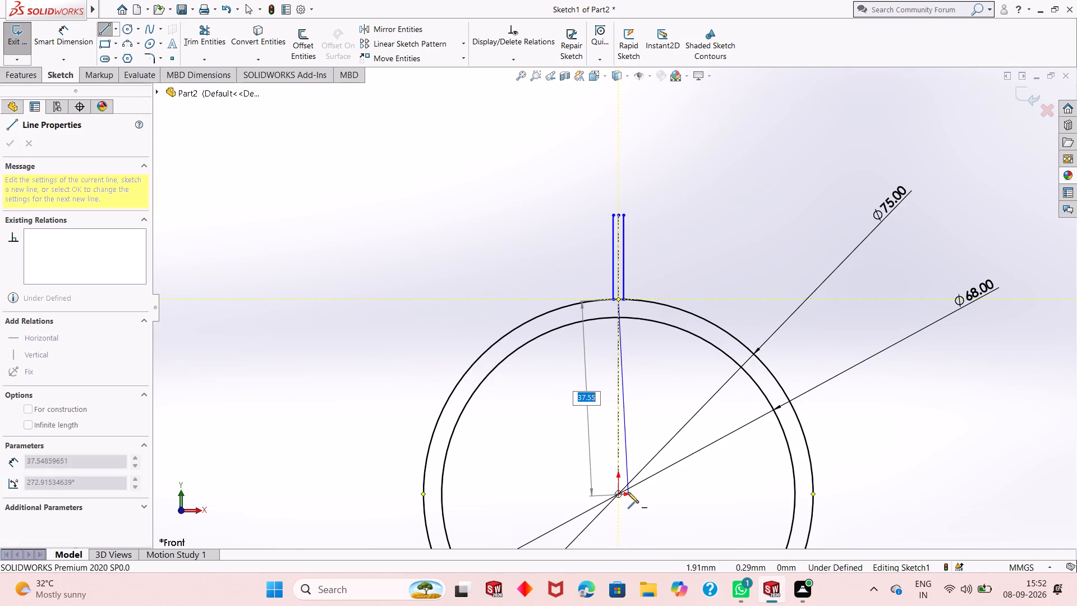
pyautogui.click(619, 492)
pyautogui.press('Escape')
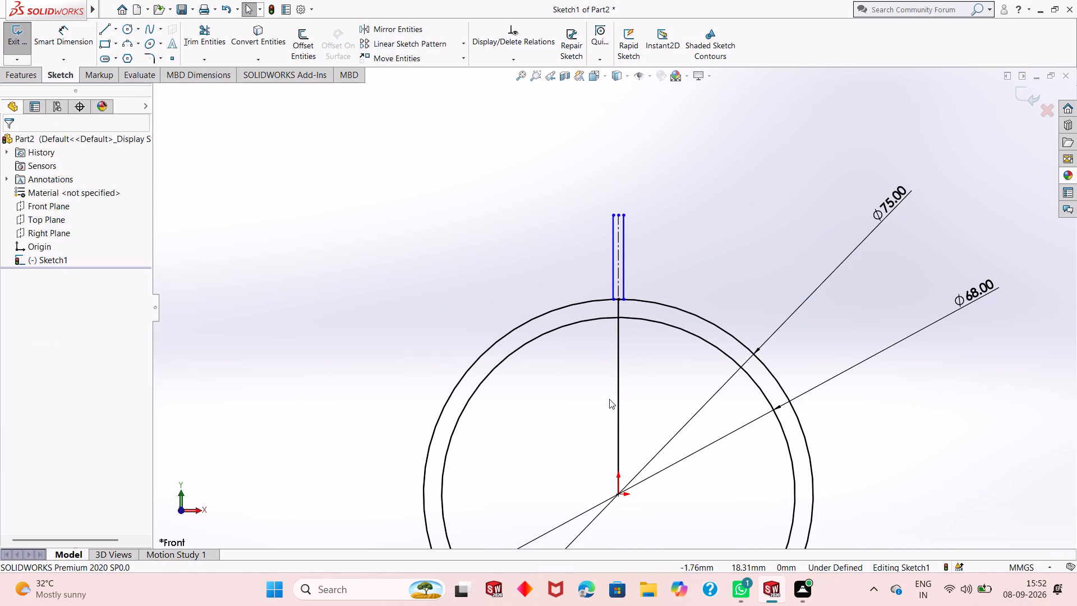
# Offset the line to the origin by 2 mm in both directions, with dimensions added.
pyautogui.click(616, 407)
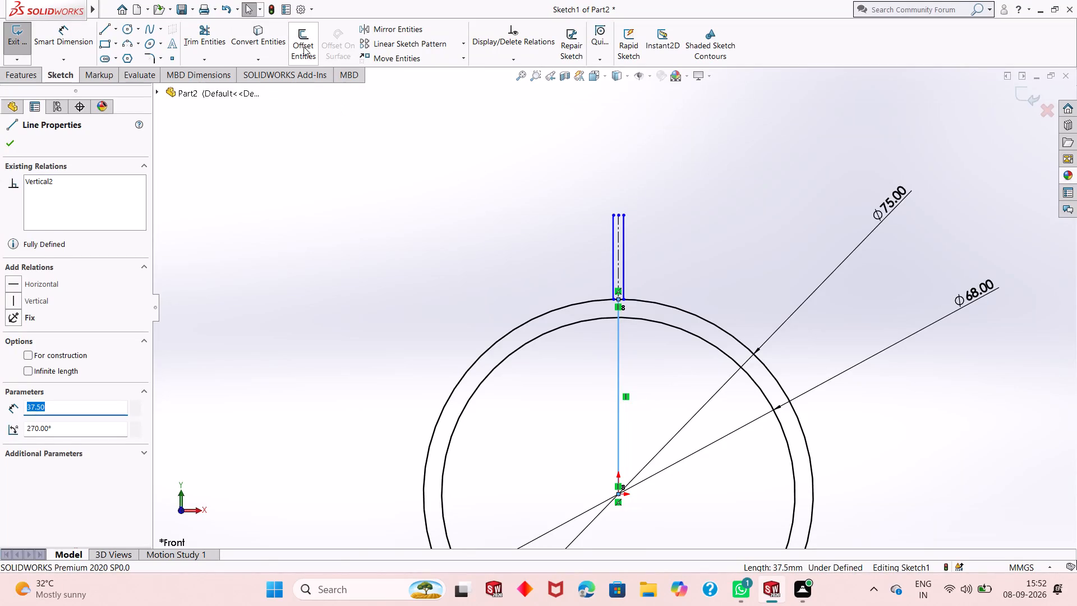
pyautogui.click(306, 48)
pyautogui.press('3')
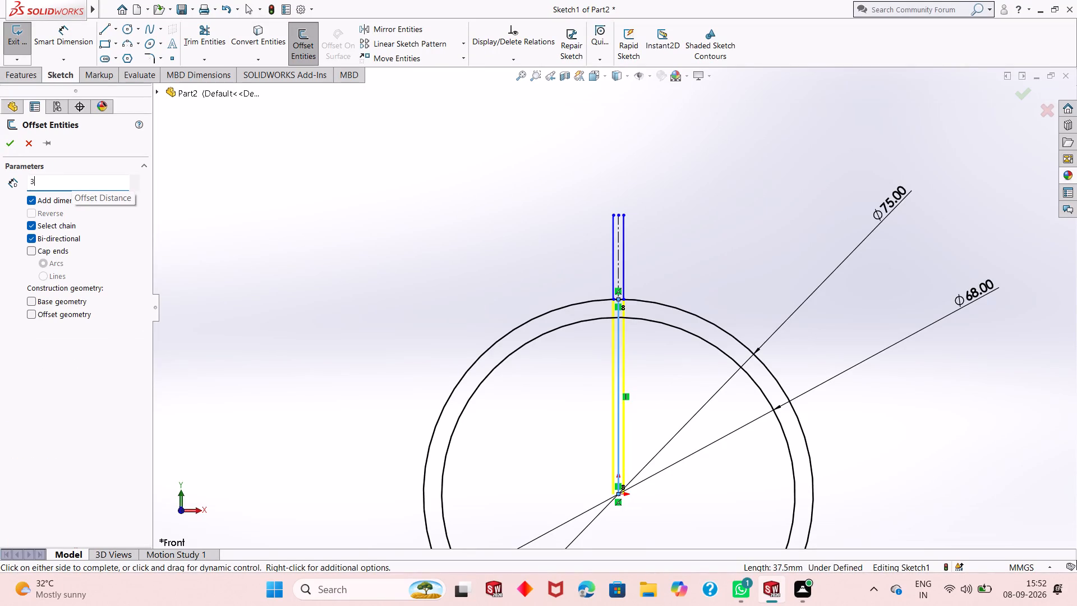
pyautogui.press('Return')
pyautogui.press('2')
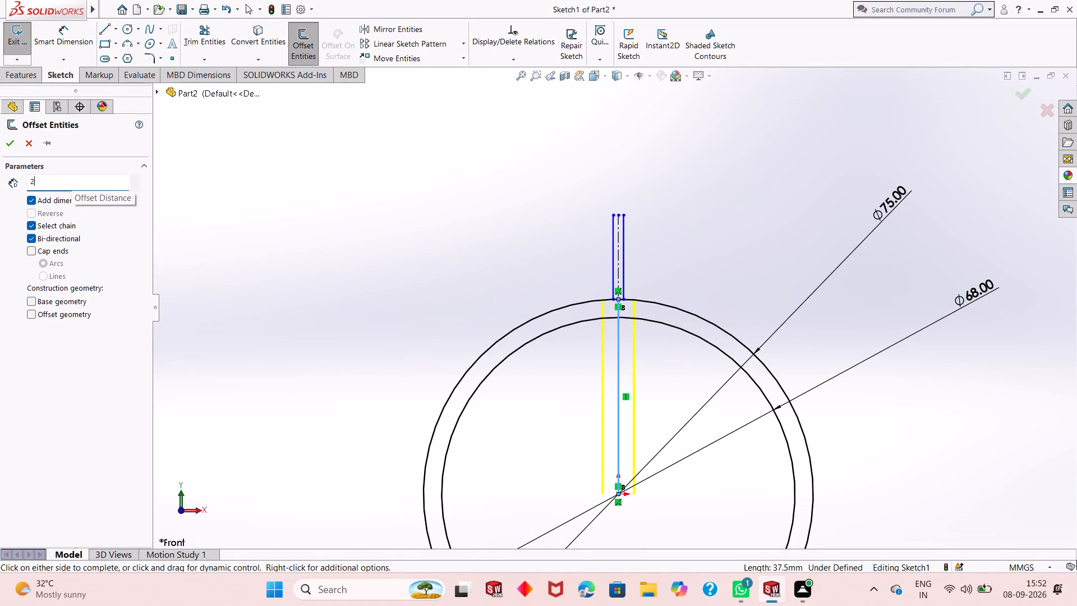
pyautogui.press('Return')
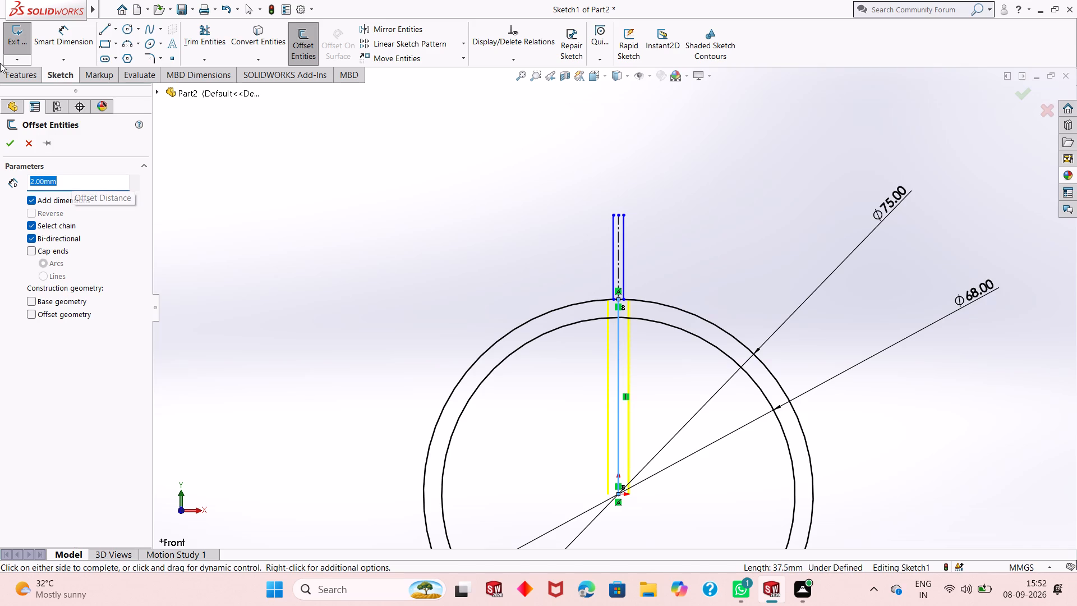
pyautogui.click(8, 143)
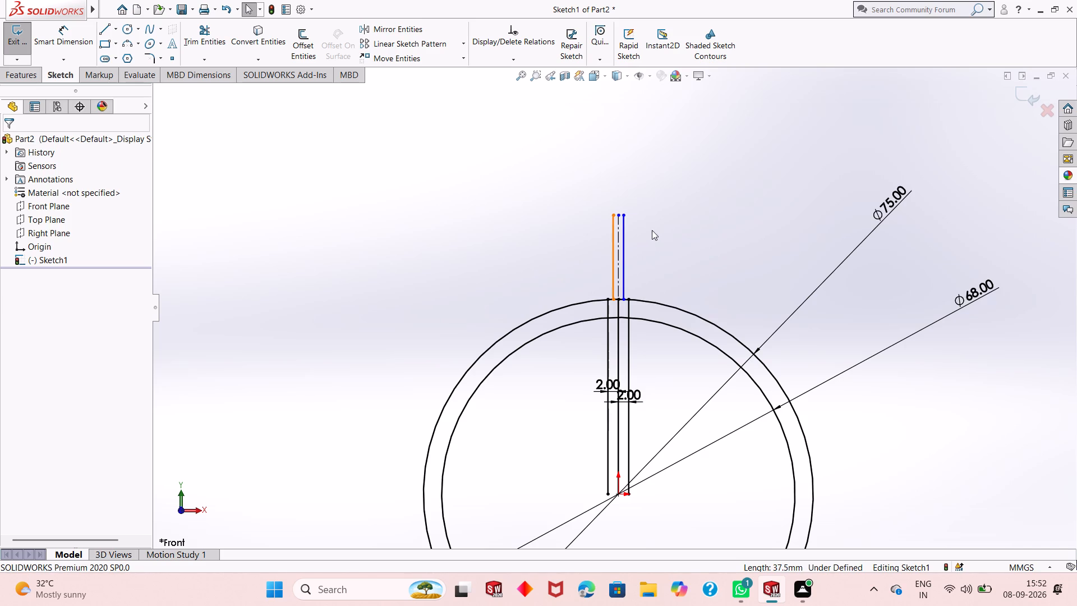
# Delete the middle vertical line between the two 2 mm offset lines, keeping the centerline.
pyautogui.scroll(-1, 630, 317)
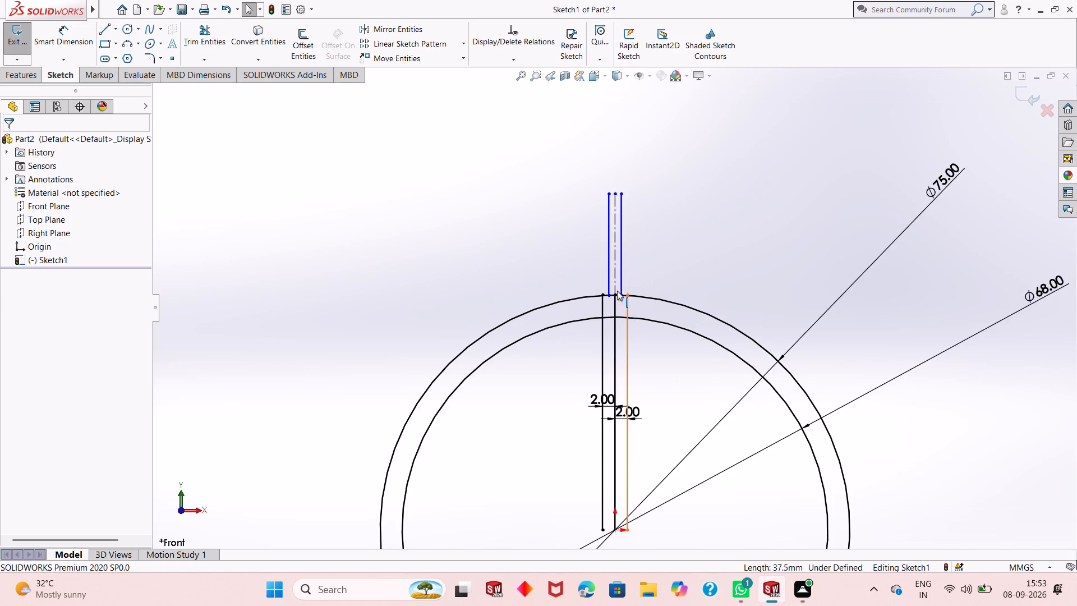
pyautogui.scroll(-3, 617, 291)
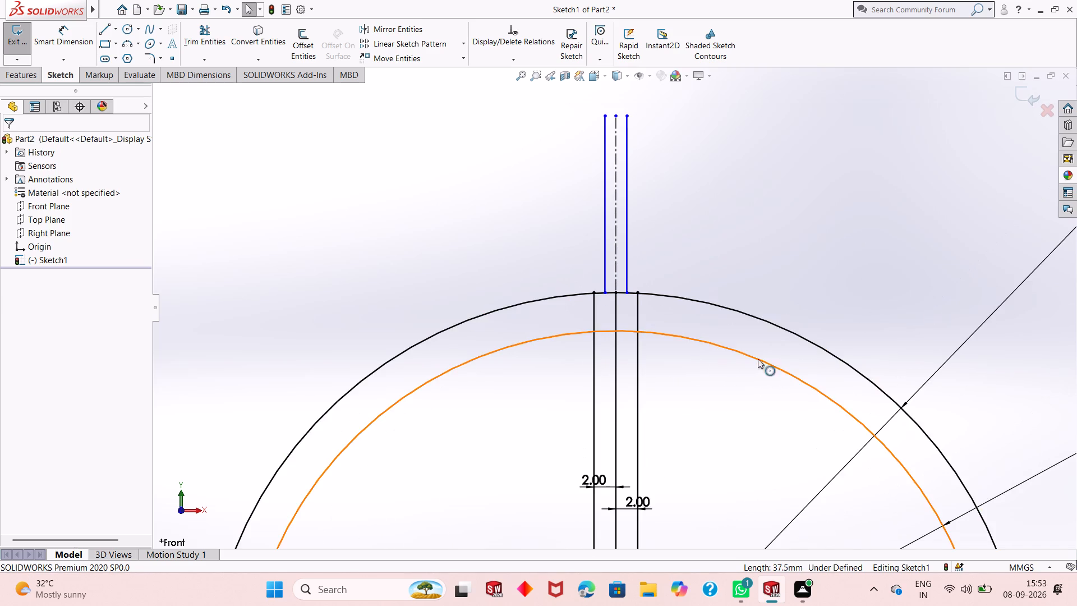
pyautogui.scroll(3, 700, 356)
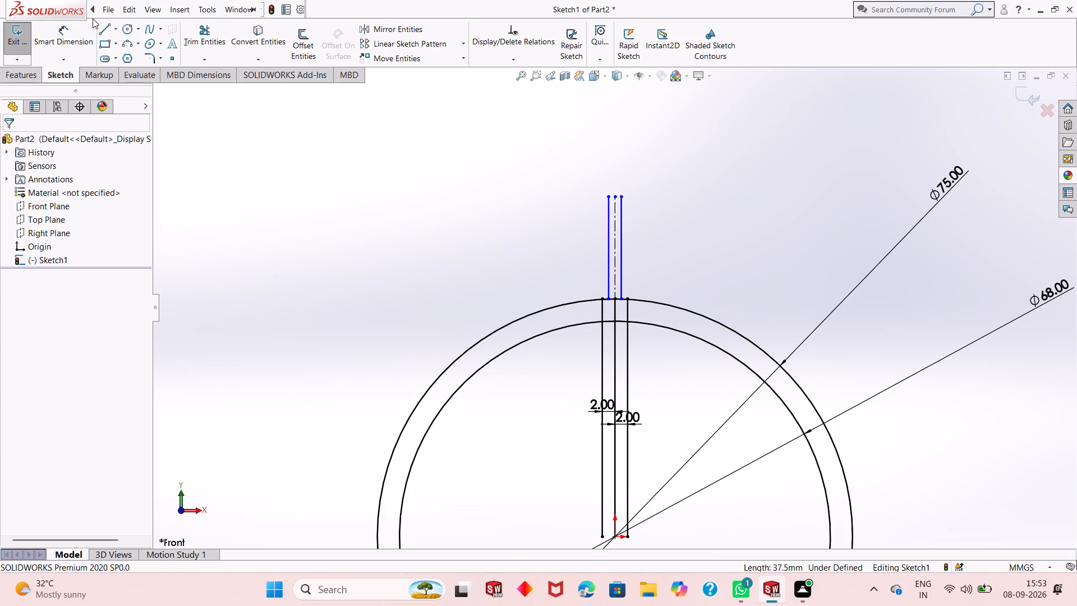
pyautogui.click(205, 33)
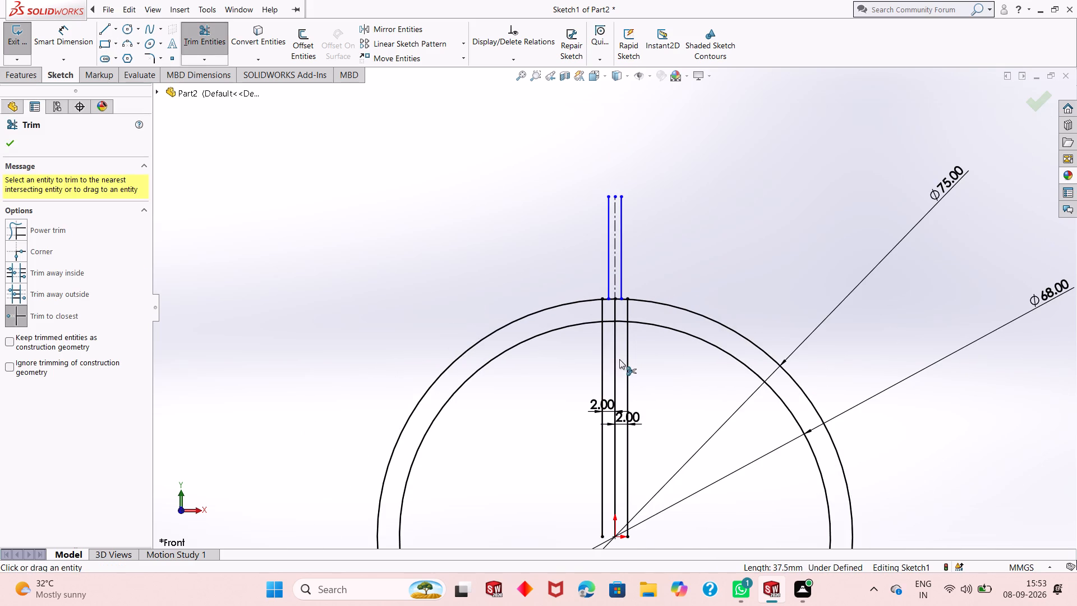
pyautogui.press('Escape')
pyautogui.click(616, 345)
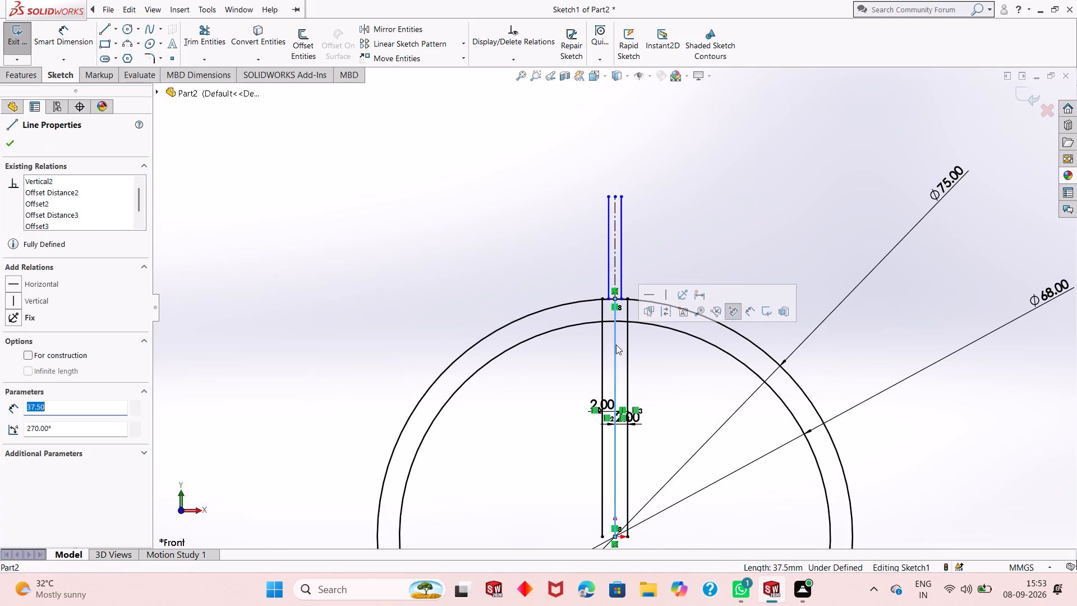
pyautogui.press('Delete')
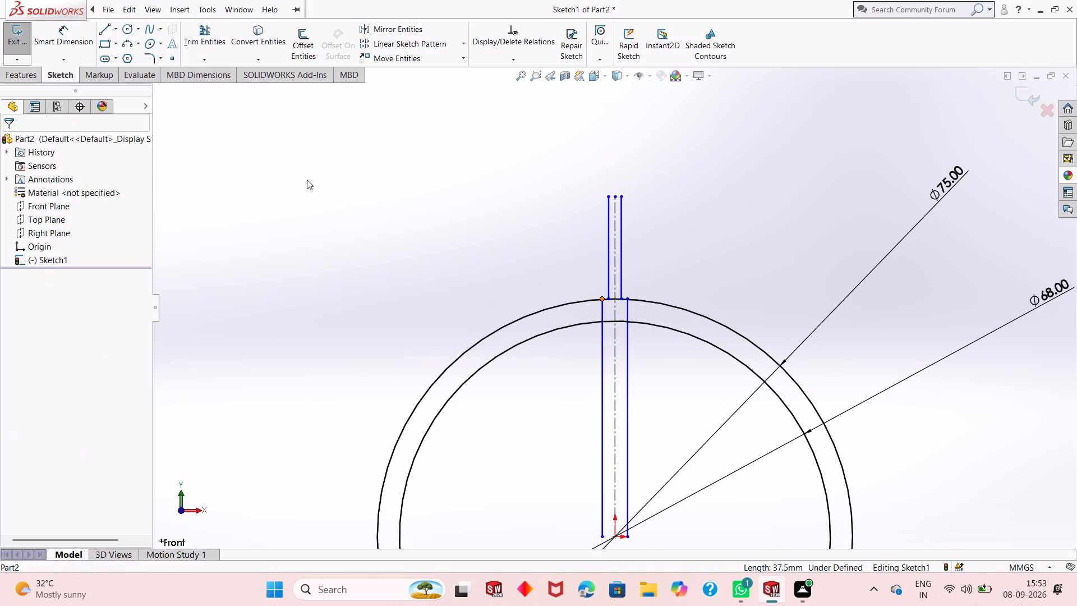
pyautogui.press('Escape')
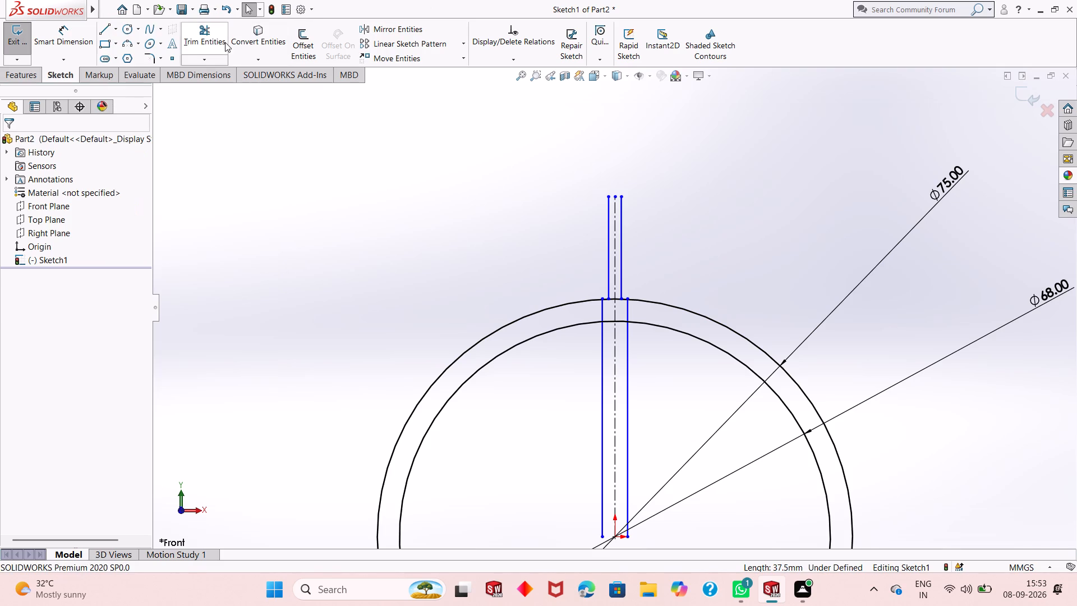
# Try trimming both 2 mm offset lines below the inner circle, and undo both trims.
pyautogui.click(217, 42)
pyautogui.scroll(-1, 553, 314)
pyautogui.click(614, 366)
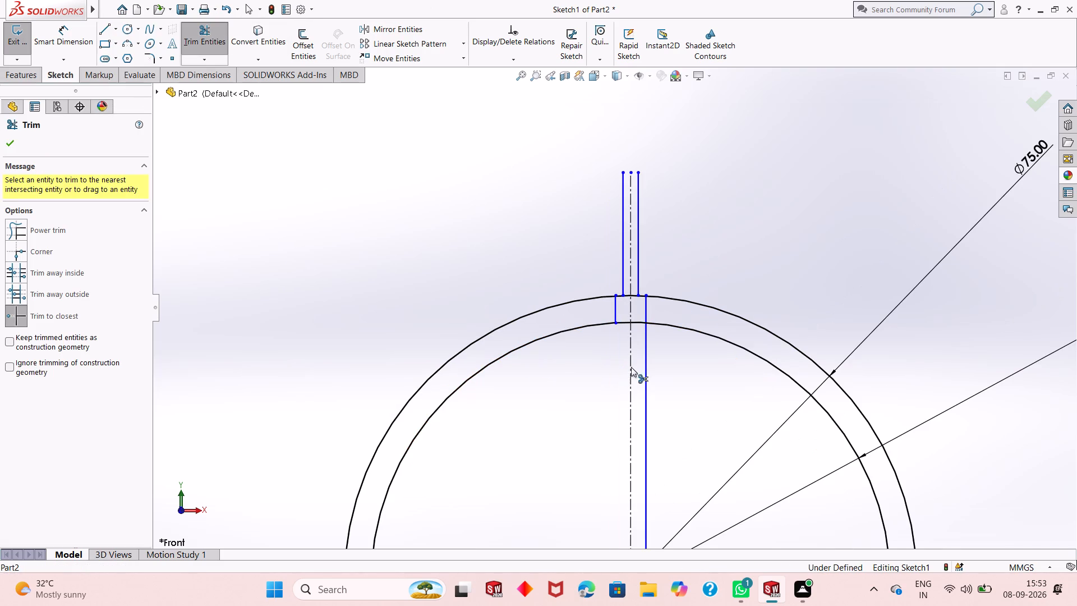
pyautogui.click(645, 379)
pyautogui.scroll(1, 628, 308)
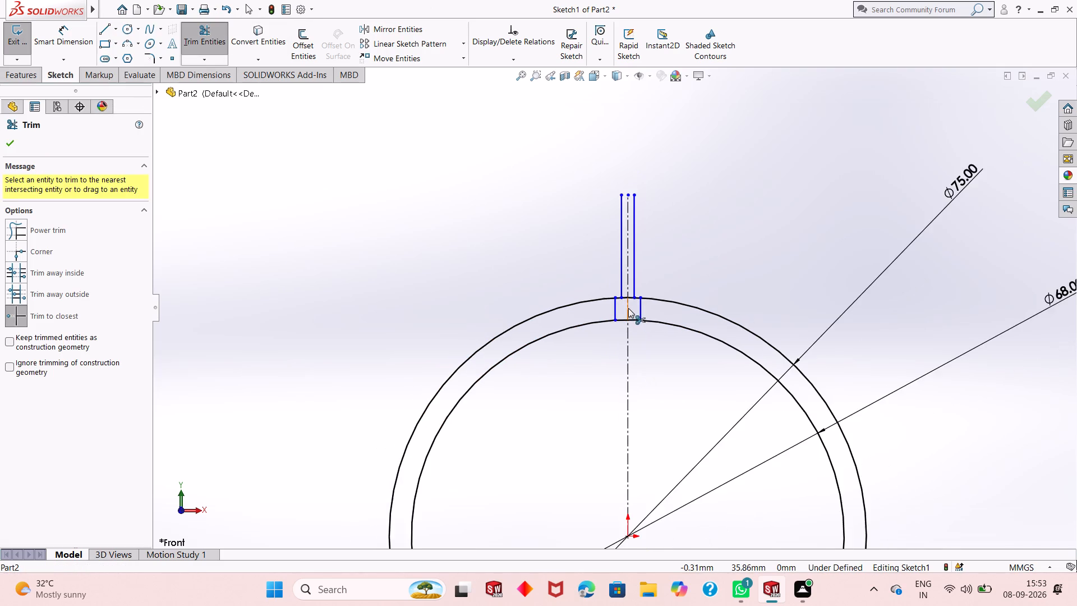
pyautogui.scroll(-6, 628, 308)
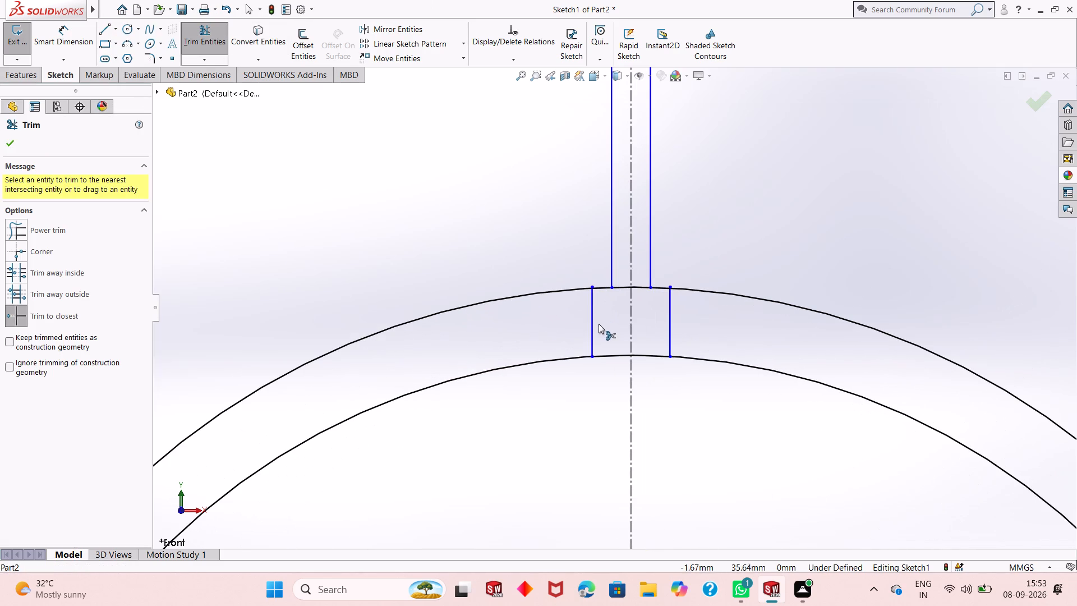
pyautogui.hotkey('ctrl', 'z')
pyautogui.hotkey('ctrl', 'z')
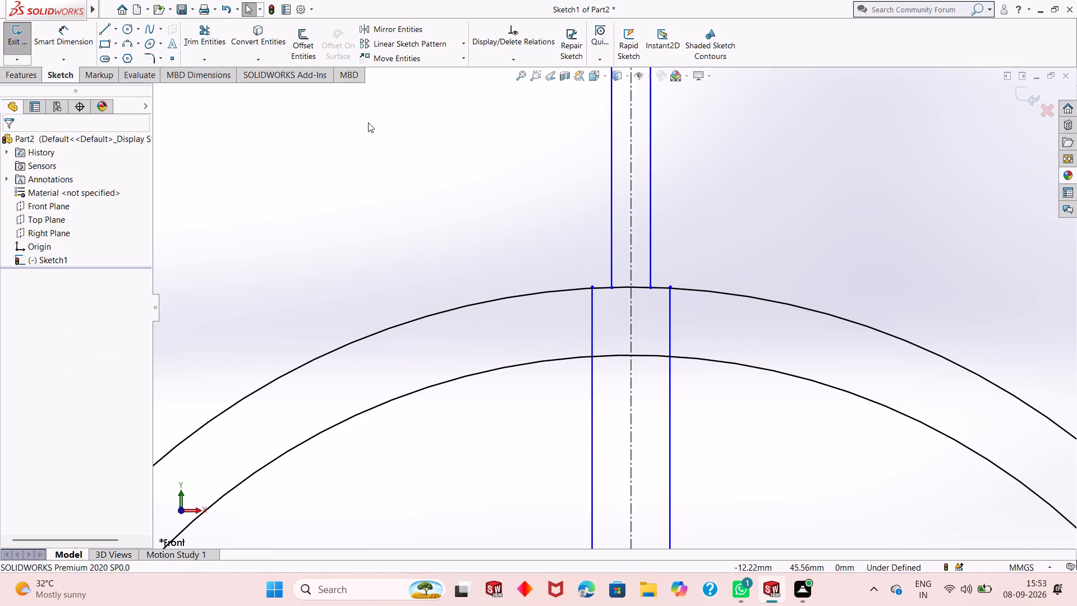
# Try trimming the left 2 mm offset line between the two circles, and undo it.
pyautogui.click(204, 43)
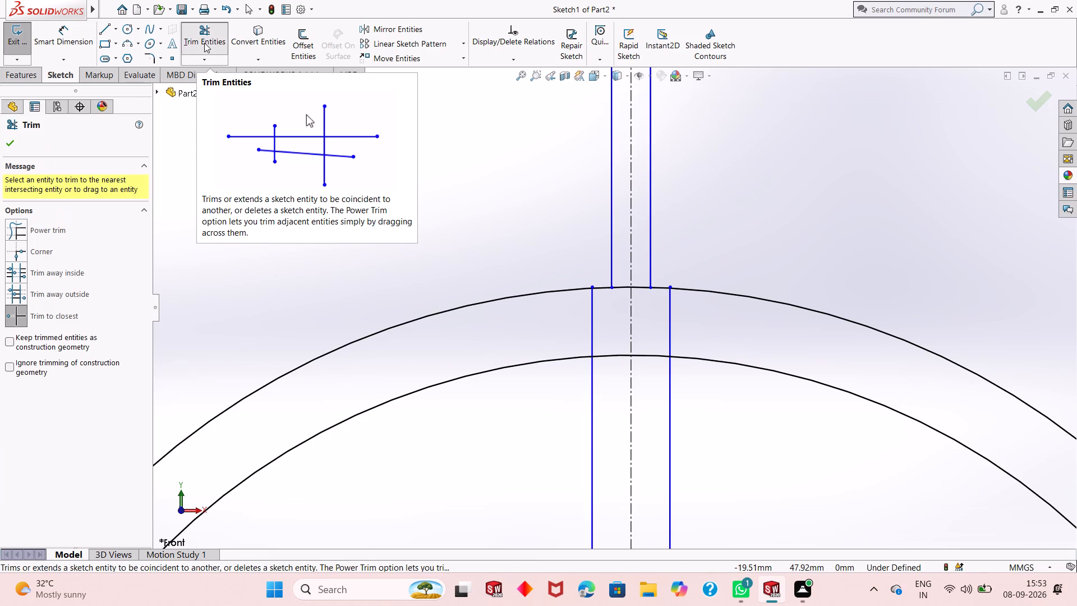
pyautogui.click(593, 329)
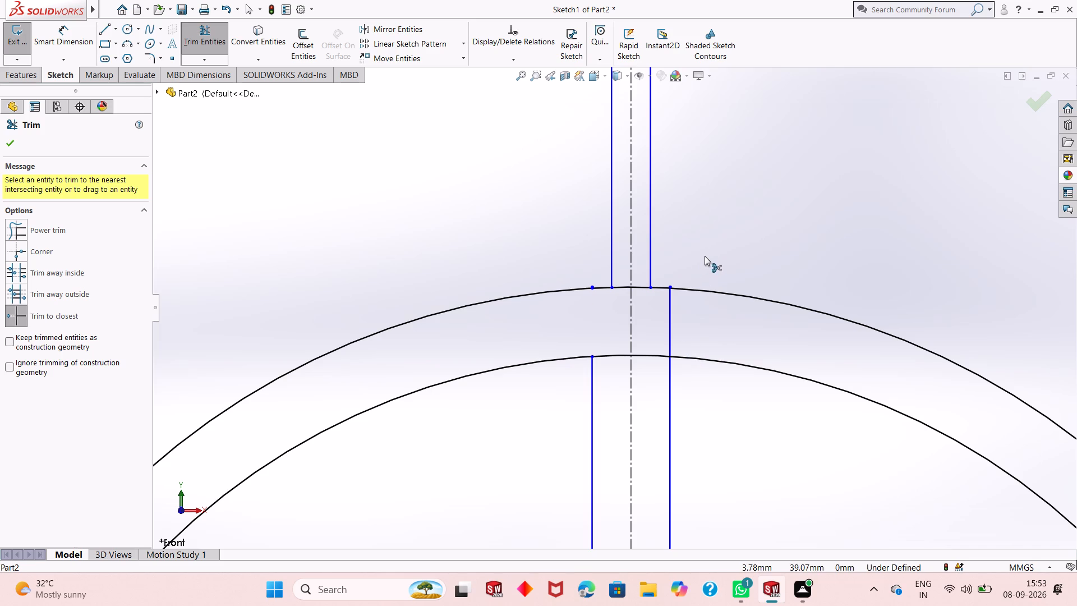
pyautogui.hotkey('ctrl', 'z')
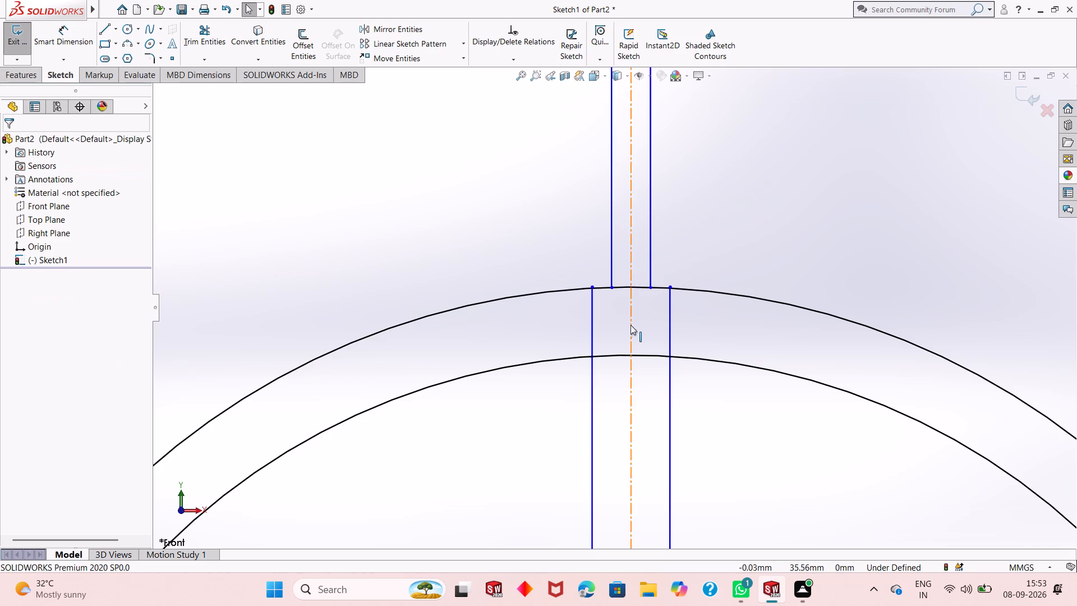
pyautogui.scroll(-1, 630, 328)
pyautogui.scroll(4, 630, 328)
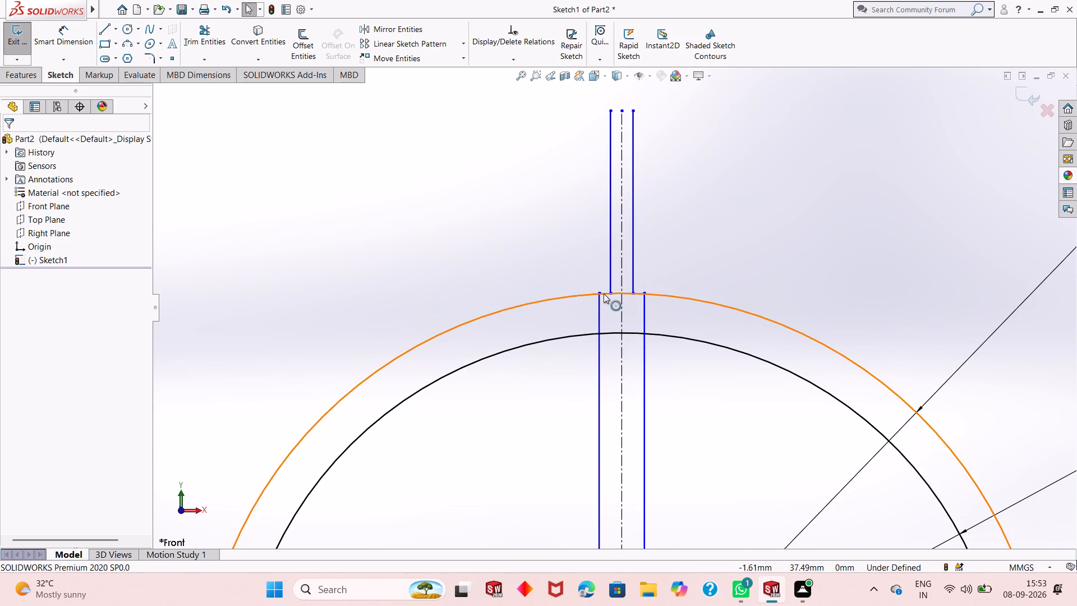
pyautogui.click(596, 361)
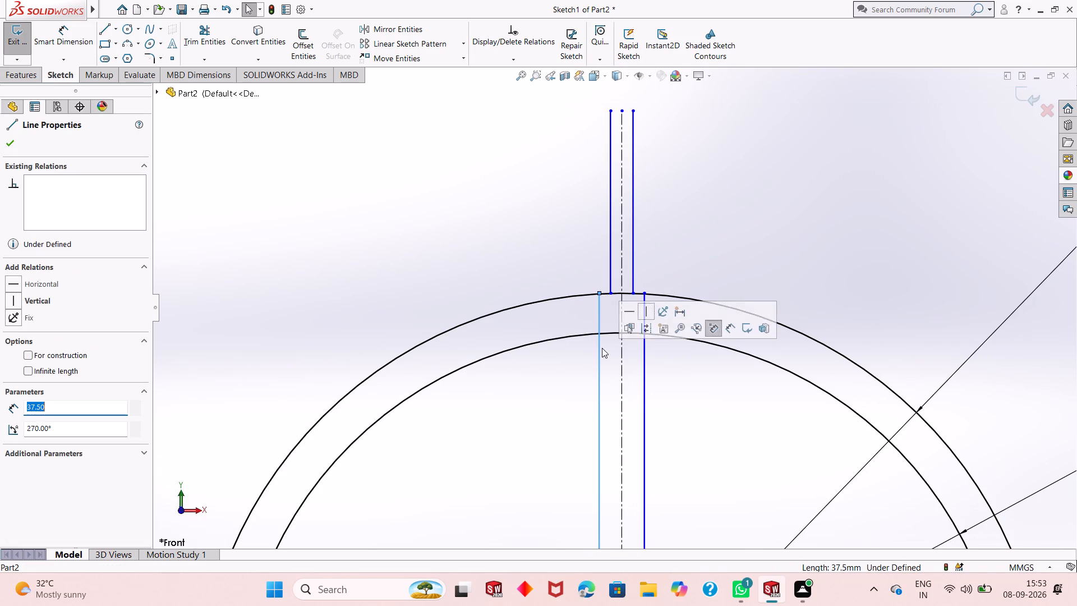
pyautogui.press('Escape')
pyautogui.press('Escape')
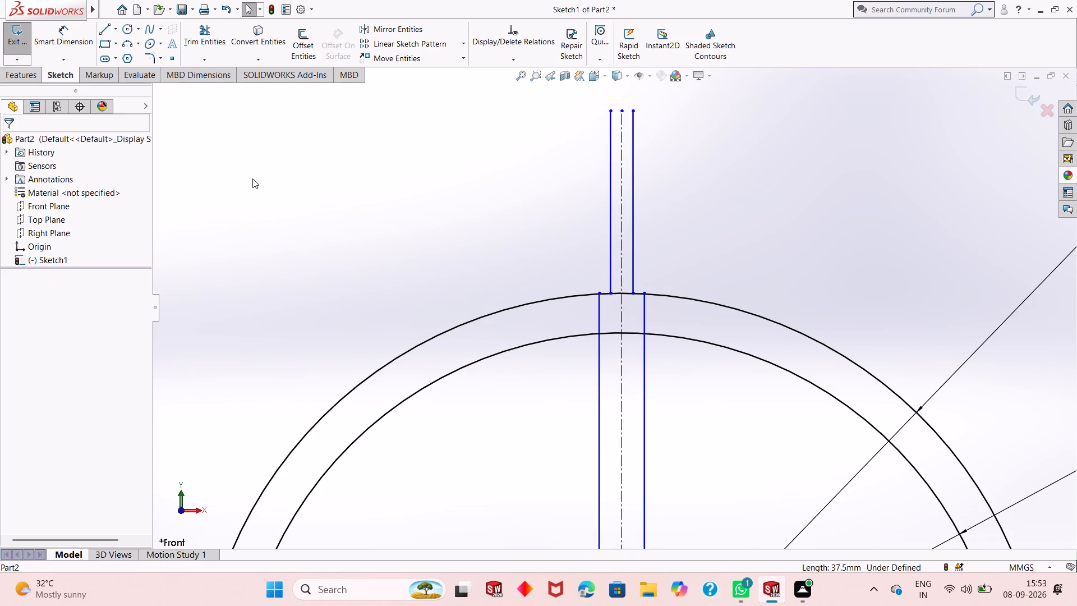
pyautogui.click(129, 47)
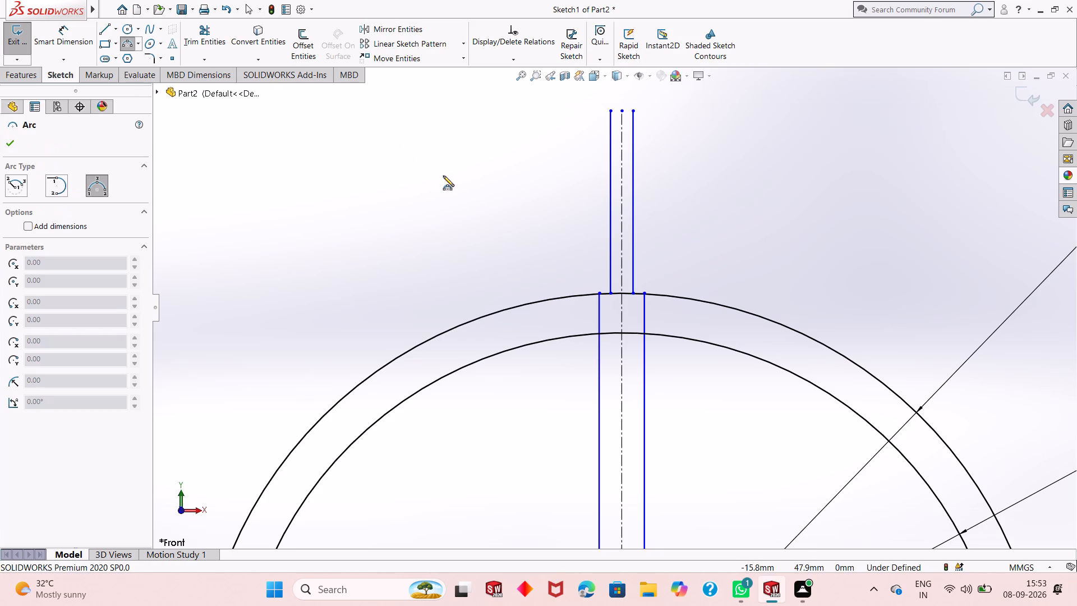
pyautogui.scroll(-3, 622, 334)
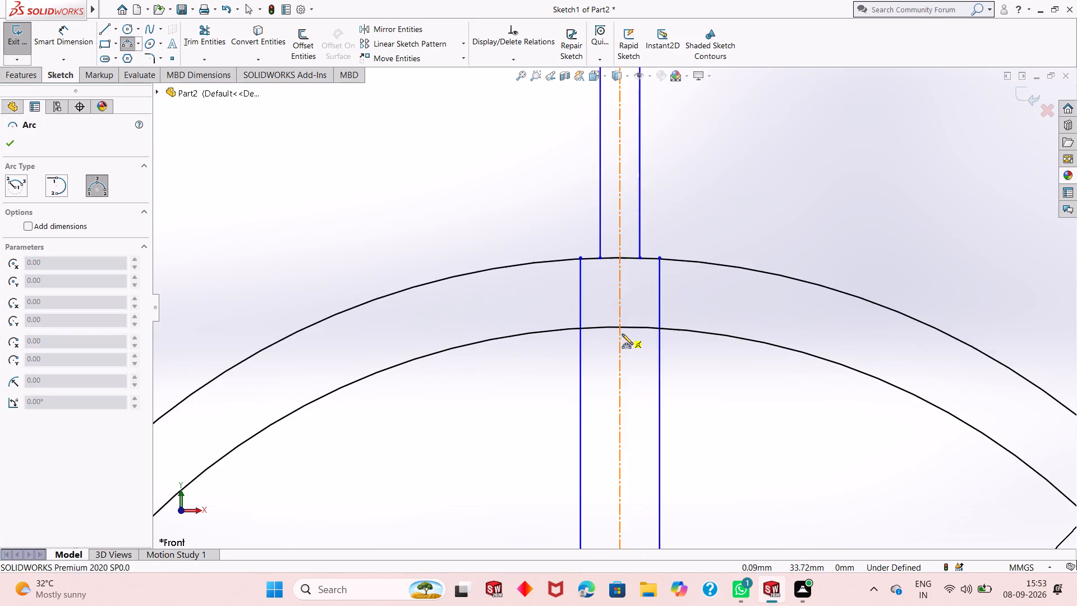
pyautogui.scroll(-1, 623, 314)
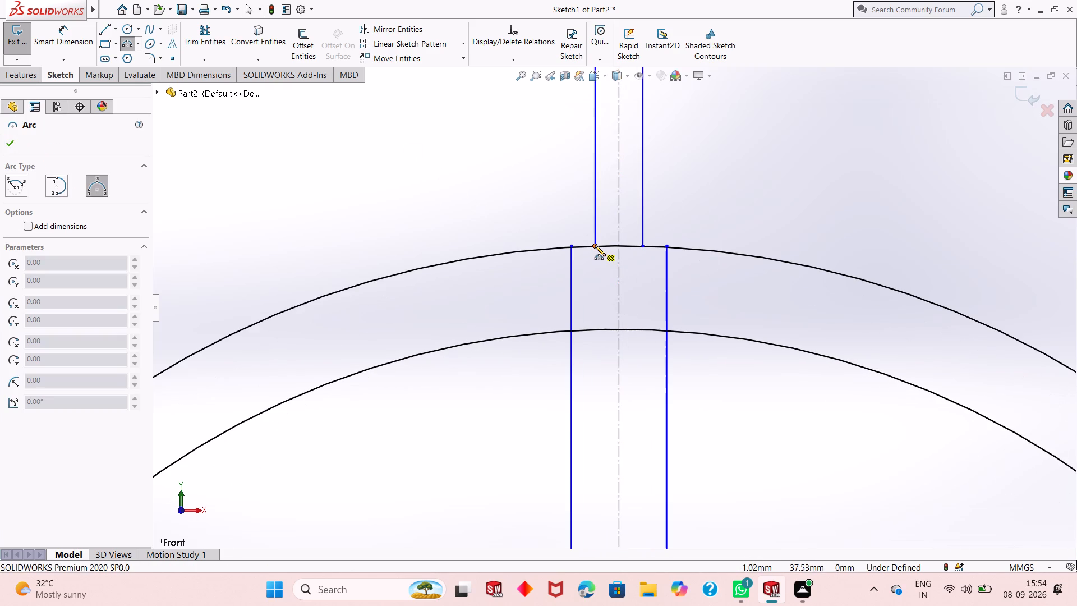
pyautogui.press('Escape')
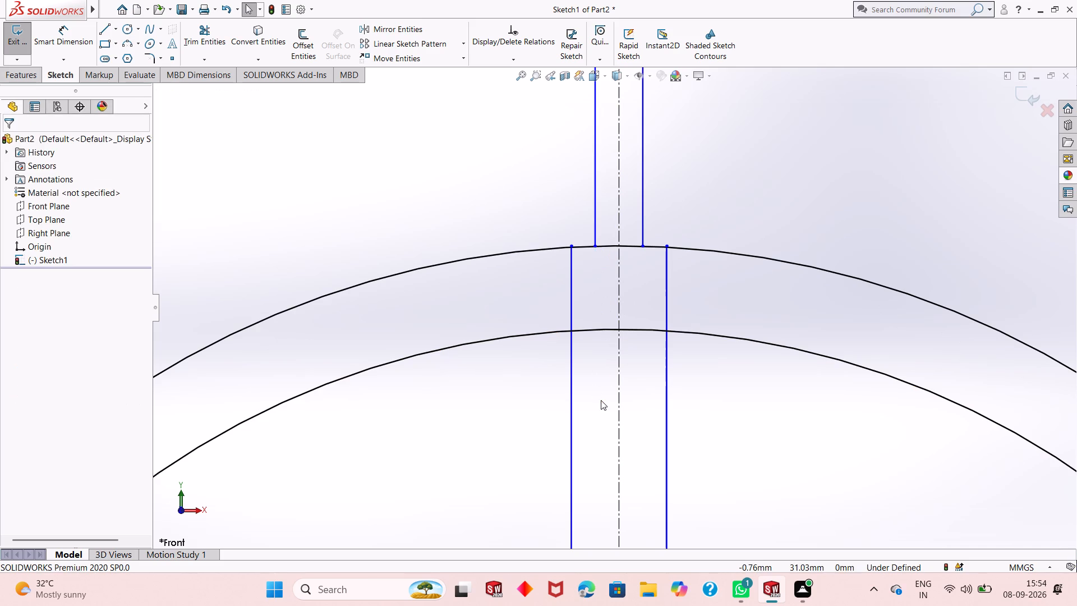
# Trim both 2 mm offset lines below the inner circle, keeping their segments between the two circles.
pyautogui.click(204, 36)
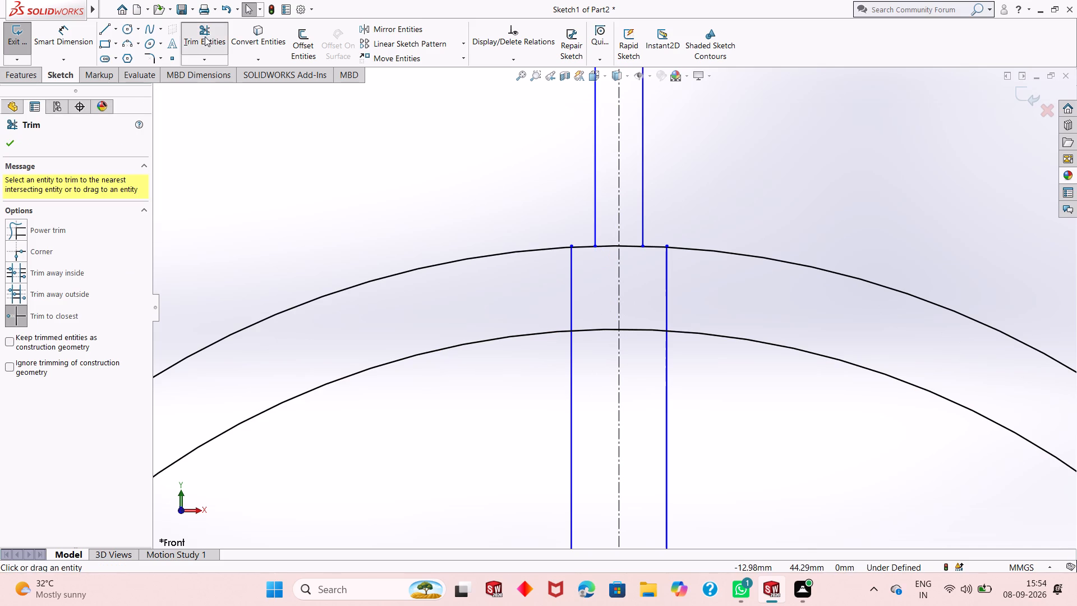
pyautogui.click(570, 382)
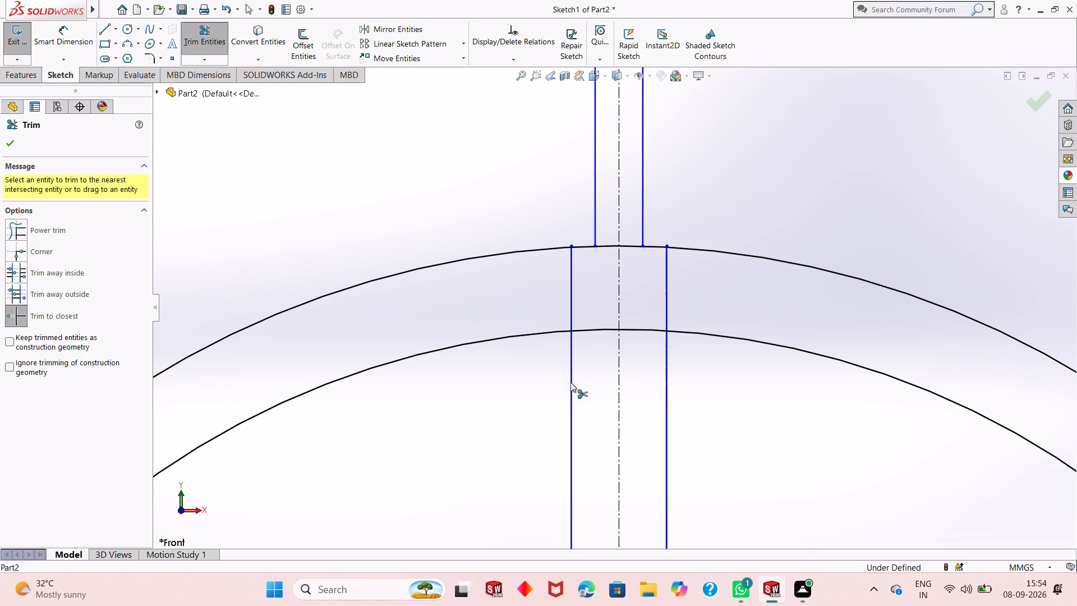
pyautogui.click(665, 414)
pyautogui.press('Escape')
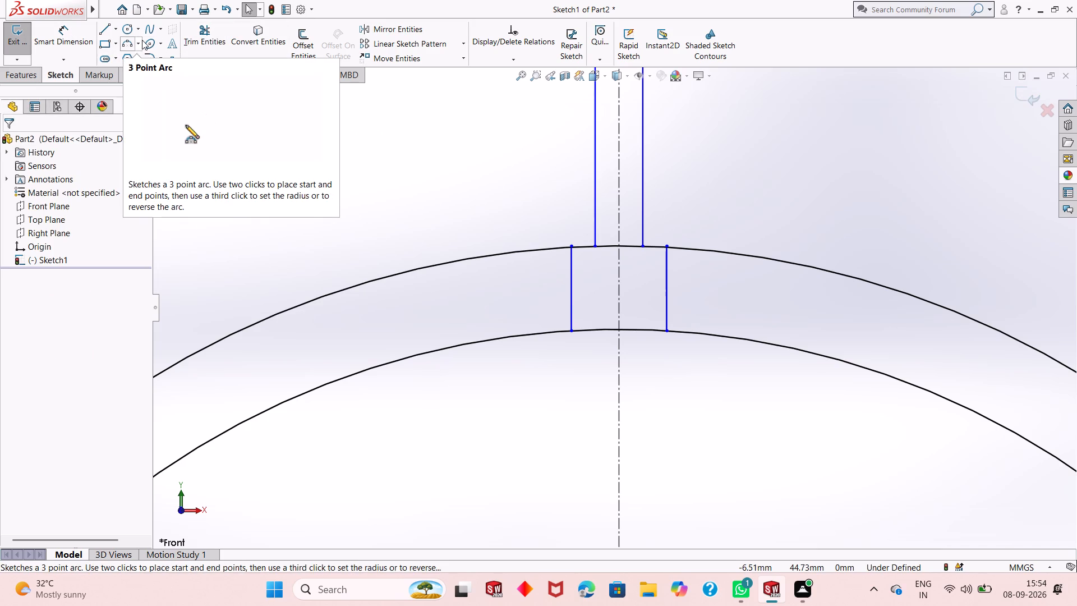
# Draw a 6 mm radius 3-point arc from the left 1 mm offset line's lower end to the left 2 mm offset line's end on the inner circle.
pyautogui.click(128, 44)
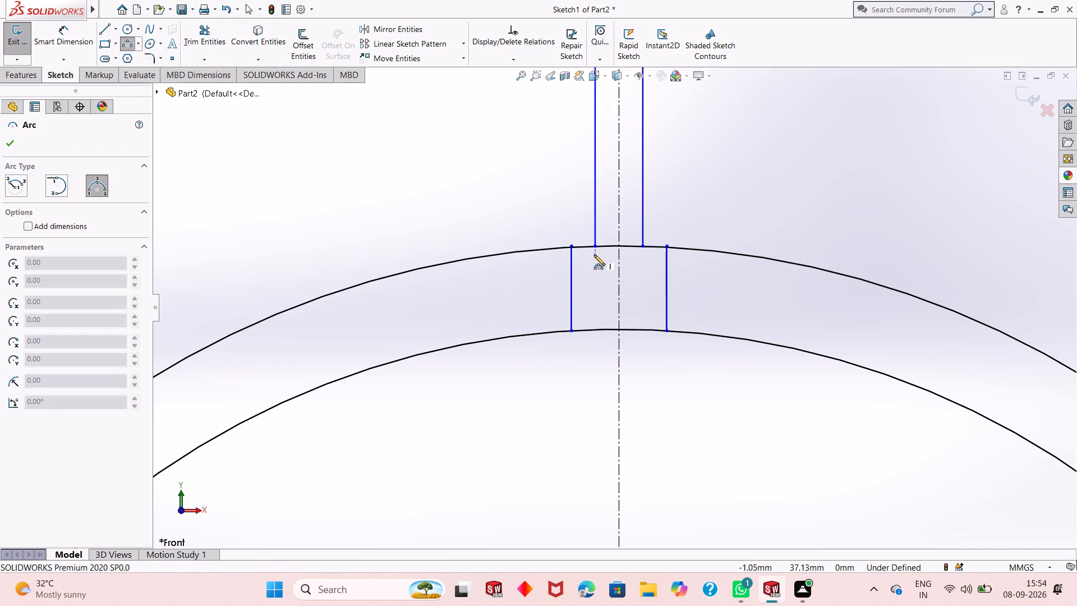
pyautogui.click(594, 245)
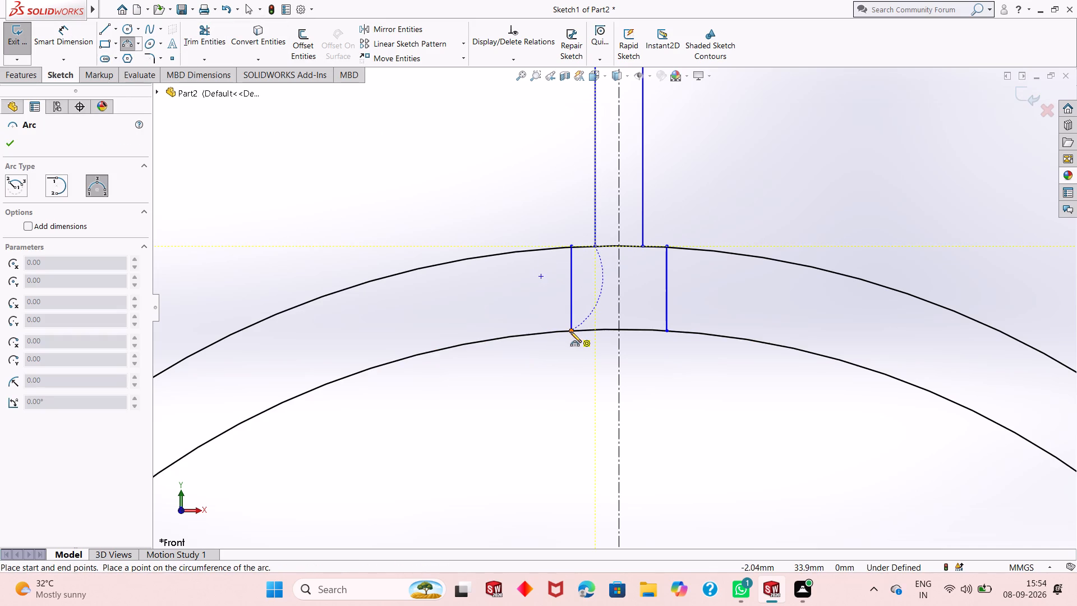
pyautogui.click(571, 332)
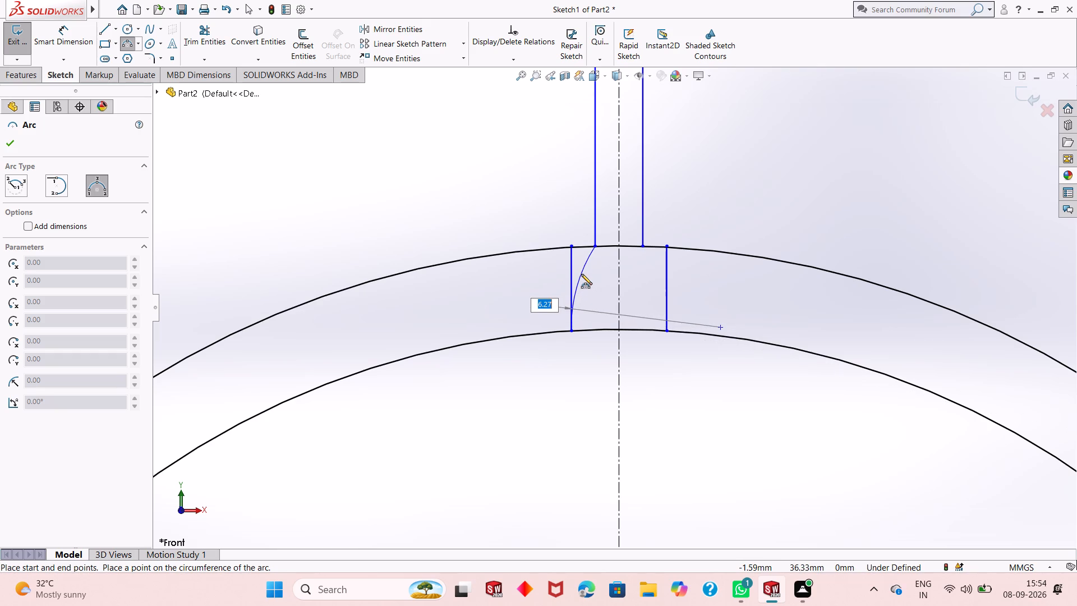
pyautogui.press('6')
pyautogui.press('Return')
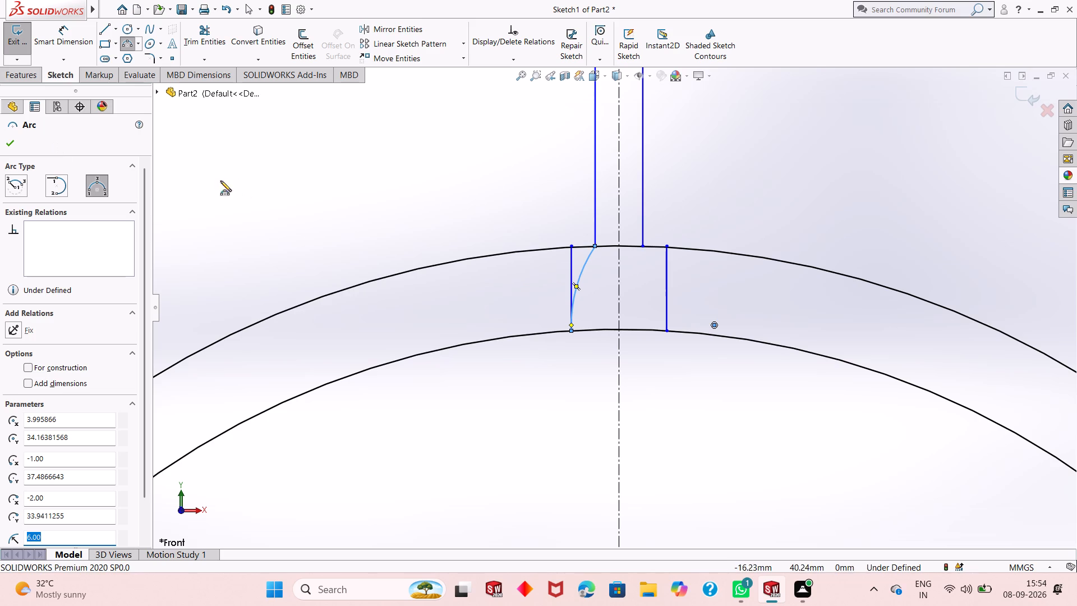
pyautogui.click(9, 141)
pyautogui.scroll(1, 602, 305)
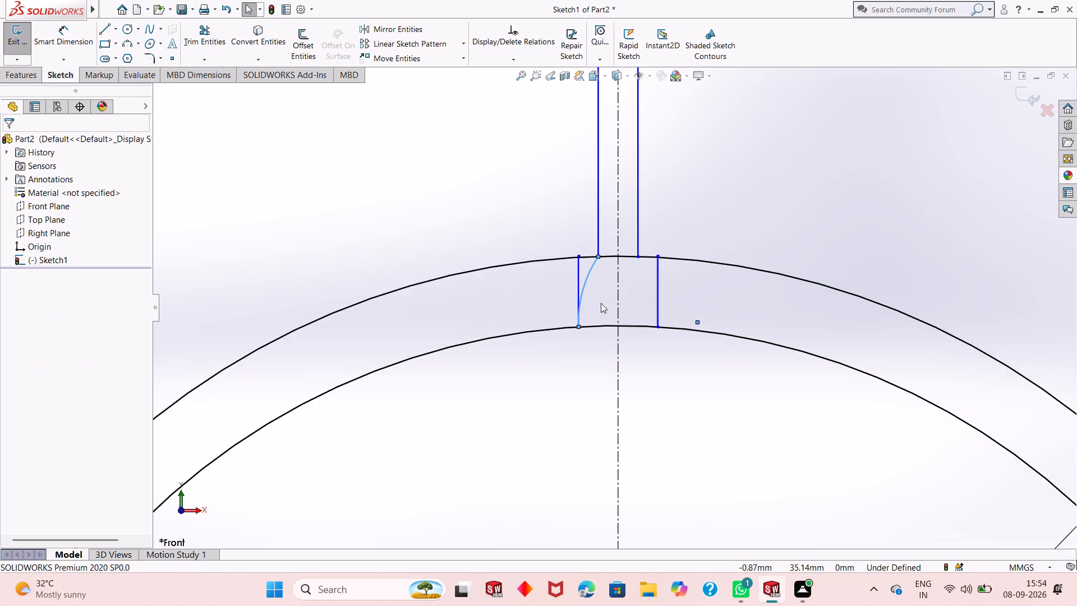
pyautogui.scroll(3, 601, 303)
pyautogui.scroll(-2, 600, 302)
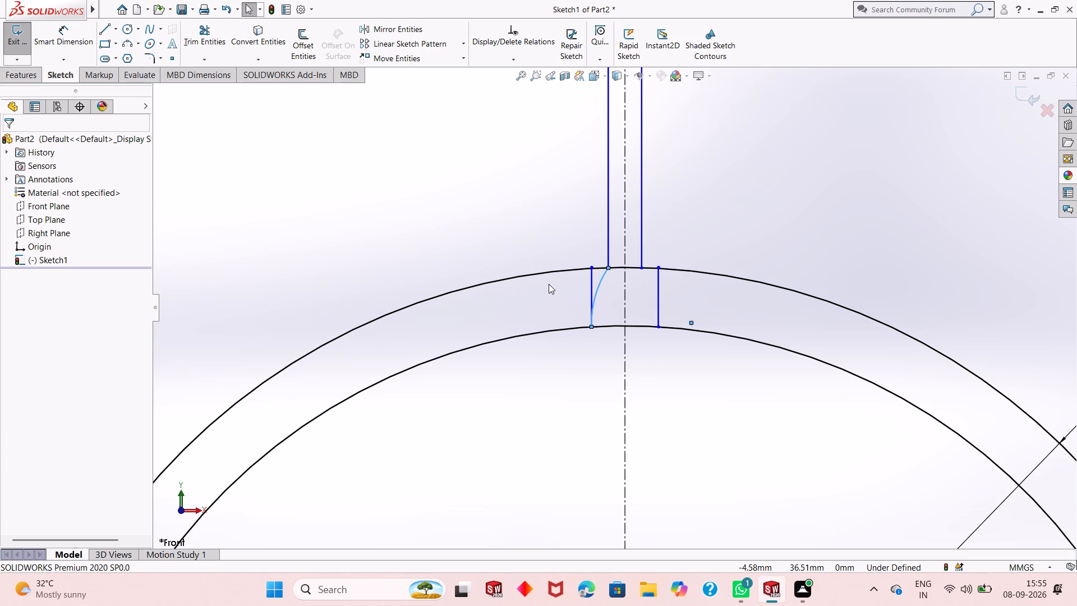
pyautogui.click(549, 284)
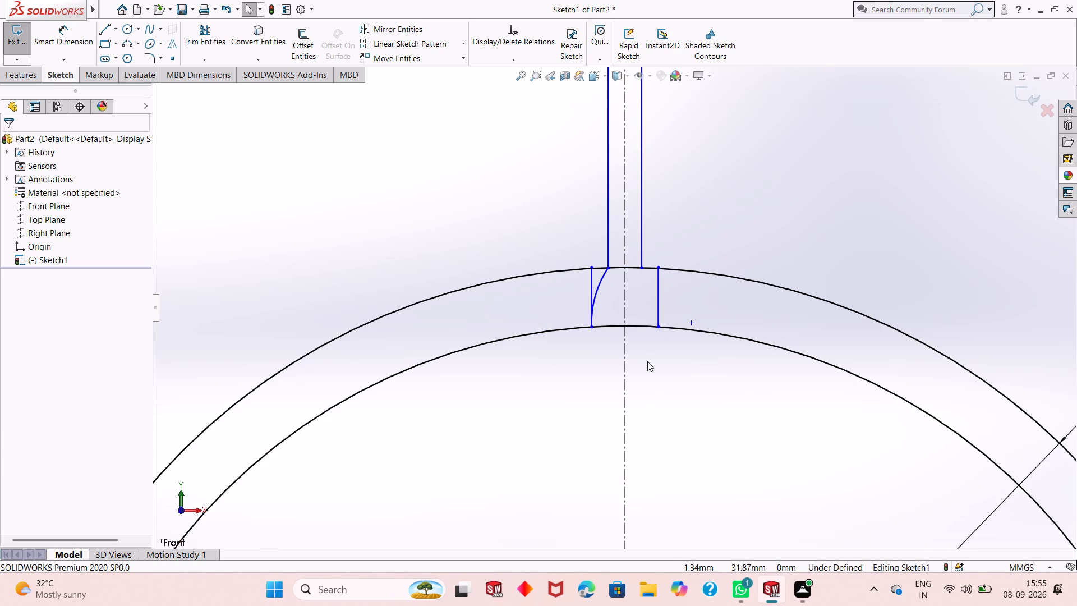
# Examine the arc and offset lines between the two circles, close up and against the whole sketch.
pyautogui.scroll(3, 616, 366)
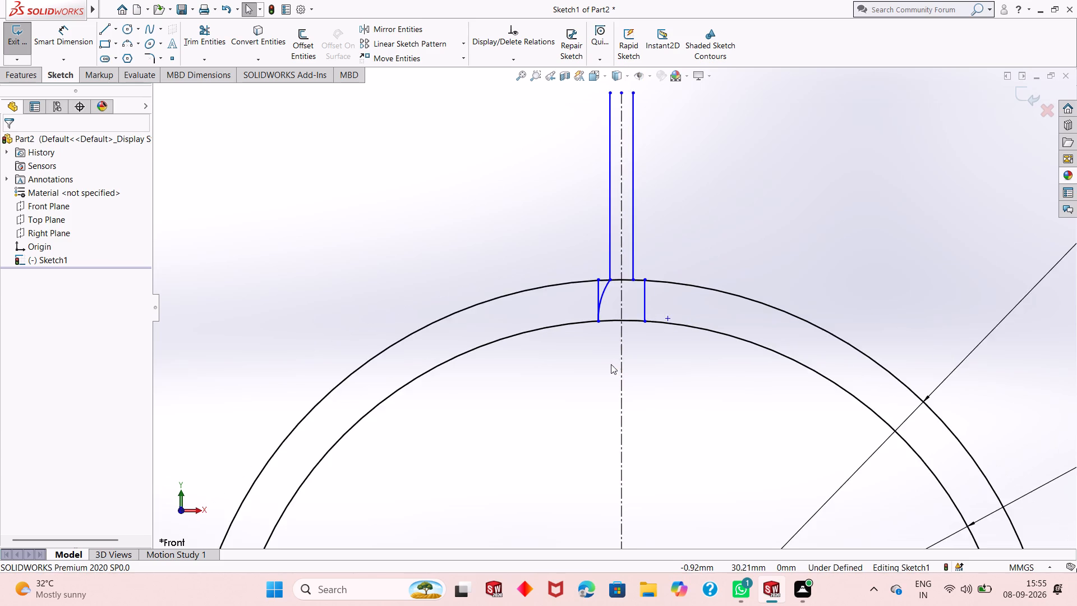
pyautogui.scroll(7, 611, 364)
pyautogui.scroll(-3, 626, 367)
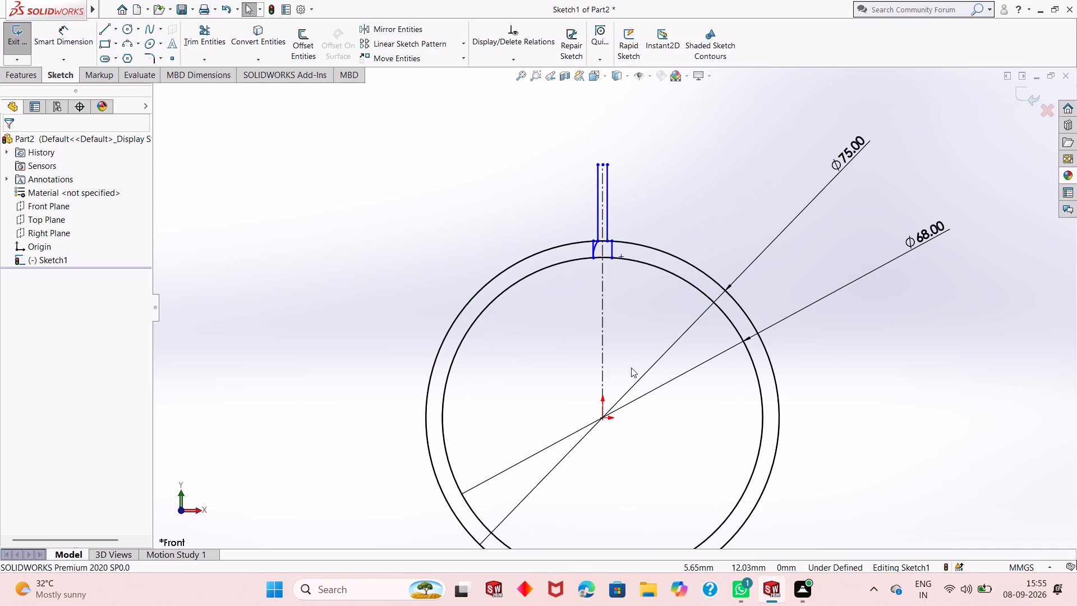
pyautogui.scroll(-9, 606, 255)
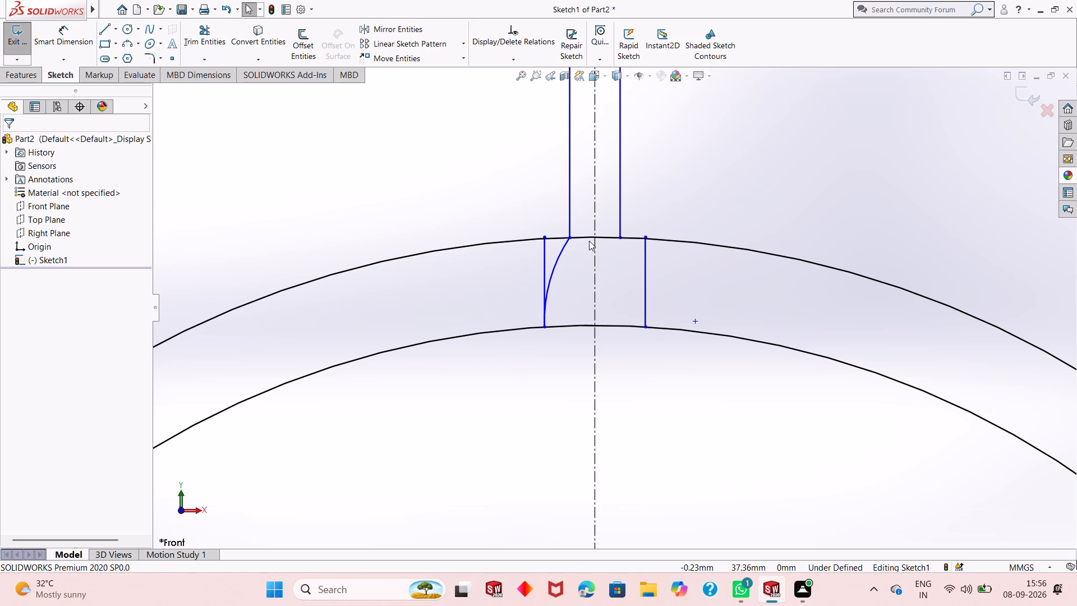
pyautogui.scroll(-4, 589, 241)
pyautogui.scroll(4, 589, 241)
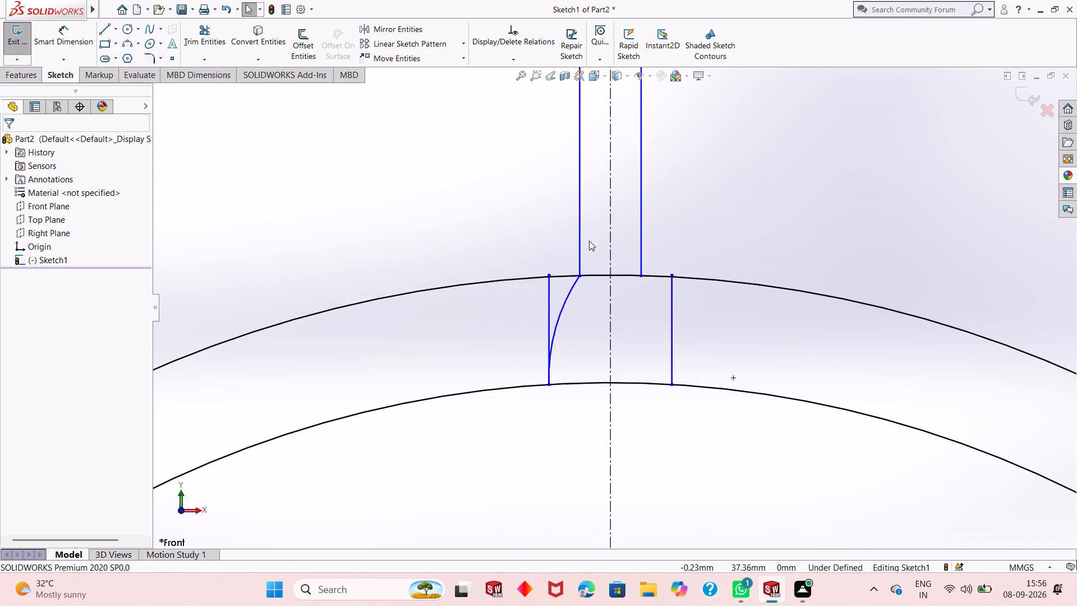
pyautogui.scroll(13, 589, 241)
pyautogui.scroll(-3, 652, 371)
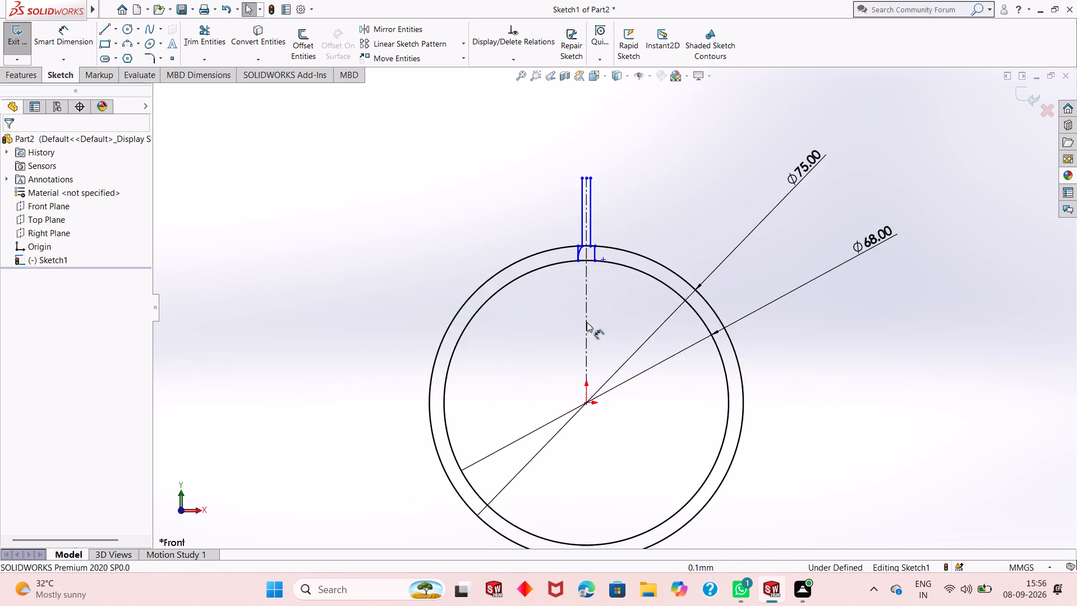
pyautogui.scroll(-2, 591, 298)
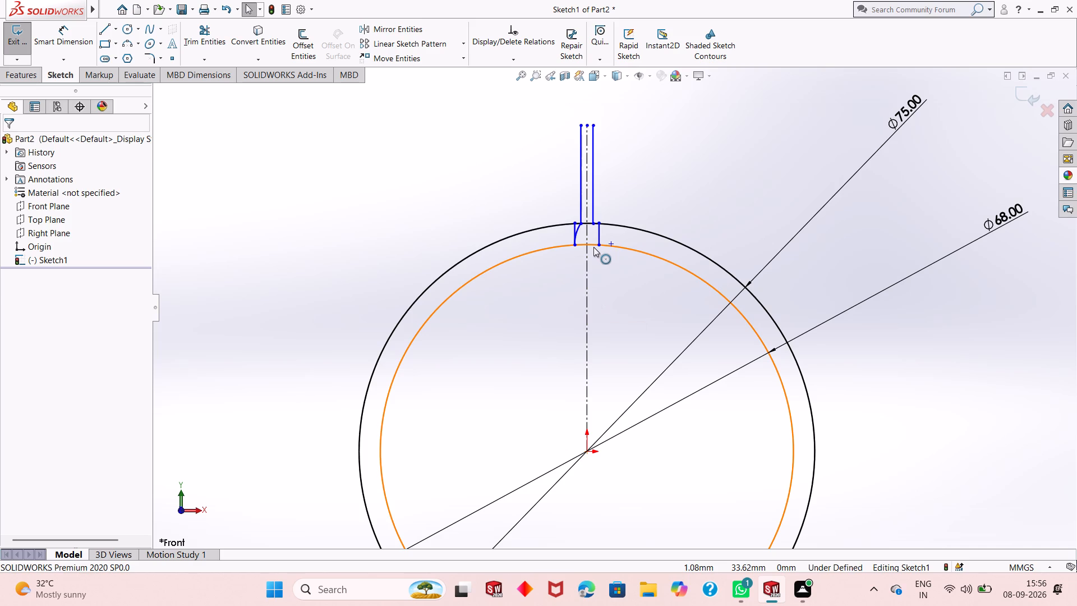
pyautogui.scroll(-3, 596, 227)
pyautogui.scroll(2, 584, 240)
pyautogui.scroll(-2, 584, 240)
pyautogui.scroll(-3, 634, 306)
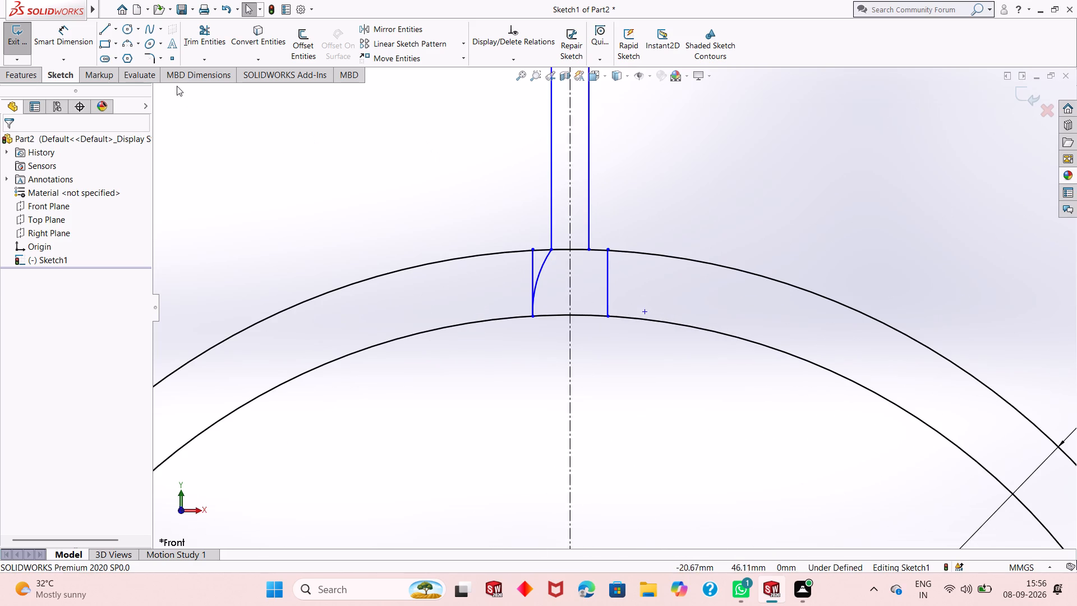
# Draw a matching 6 mm radius 3-point arc between the right 1 mm offset line's lower end and the right 2 mm line's lower end.
pyautogui.click(127, 46)
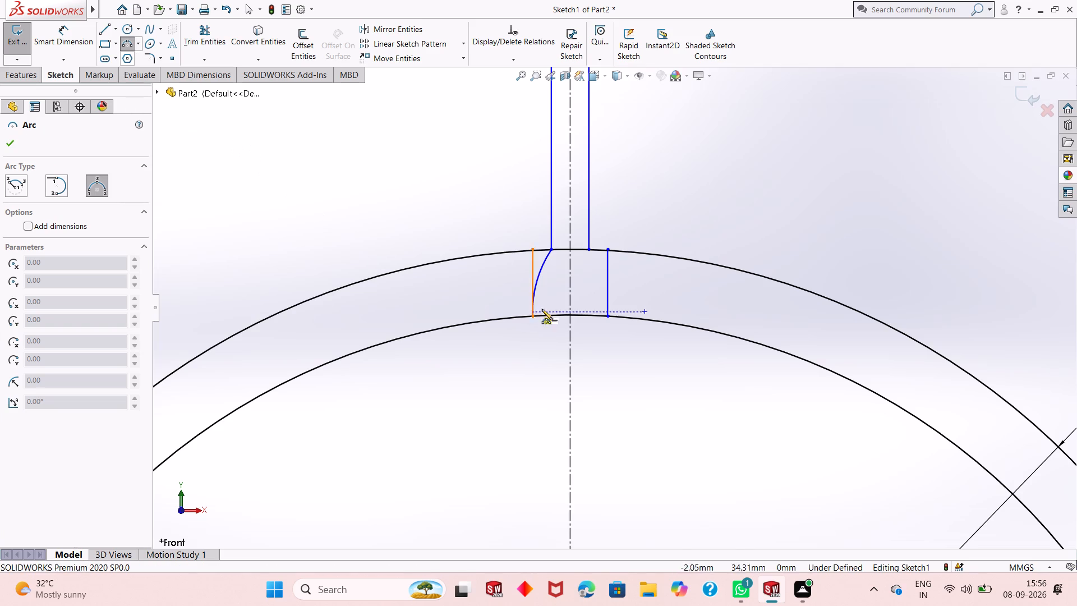
pyautogui.click(588, 251)
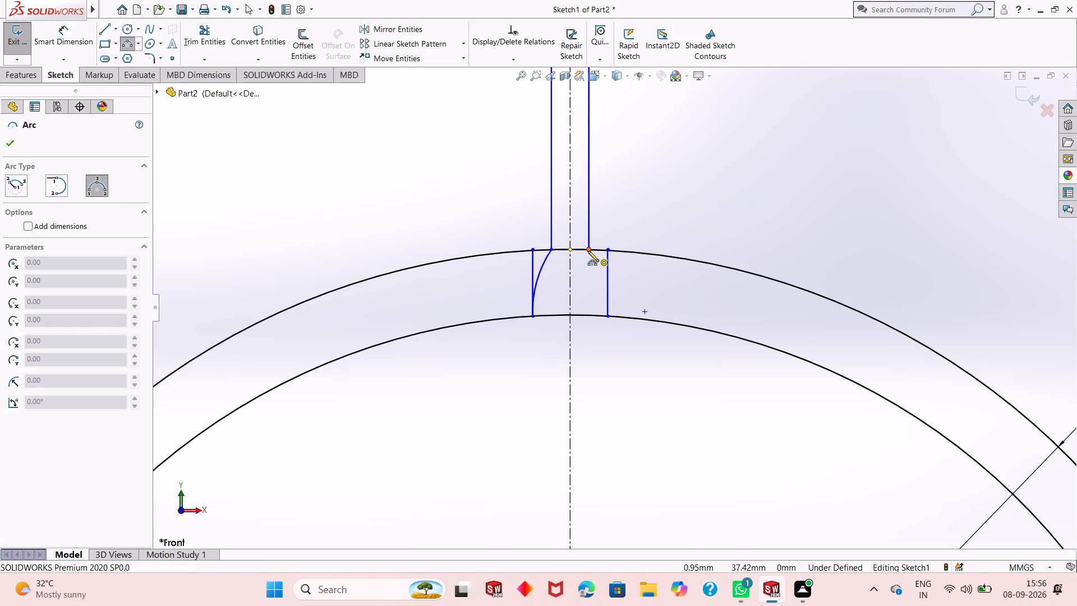
pyautogui.click(608, 316)
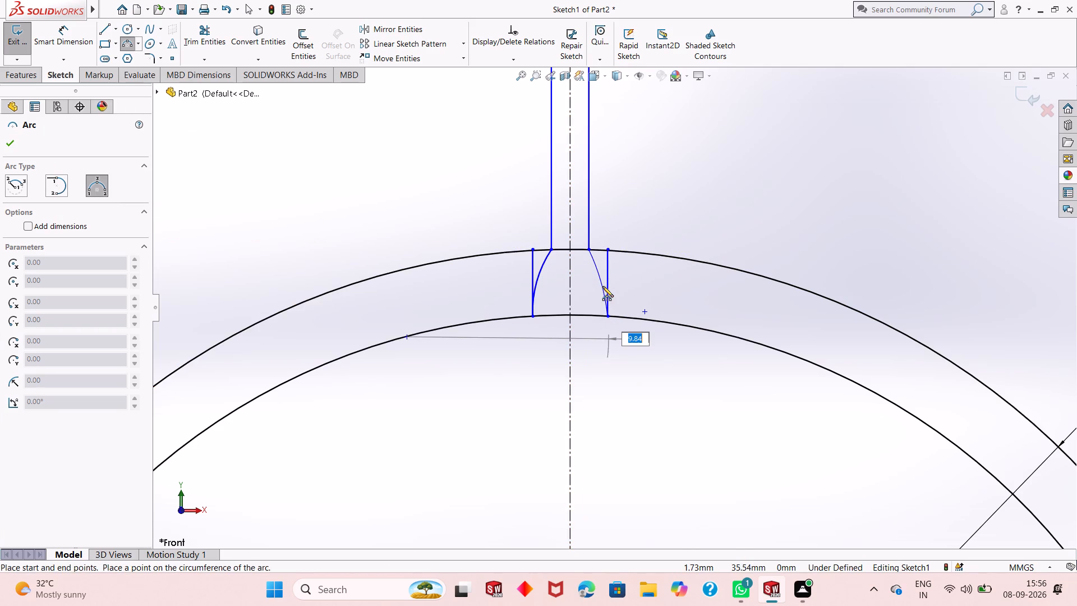
pyautogui.press('6')
pyautogui.press('Return')
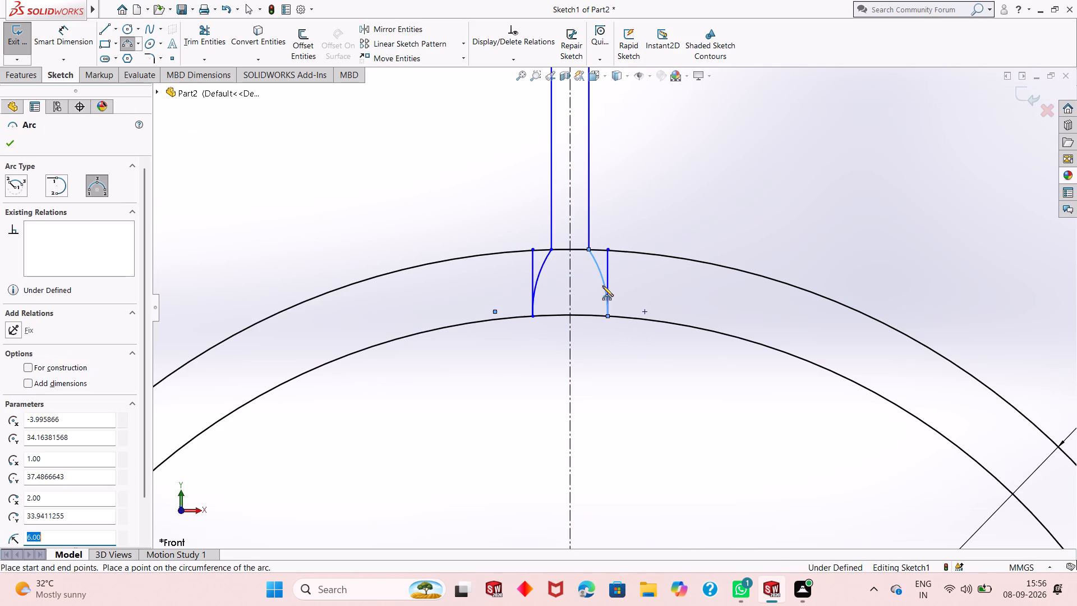
pyautogui.rightClick(602, 286)
pyautogui.click(625, 299)
# Delete the two 2 mm offset segments and the two 1 mm offset lines, keeping the arcs and centerline.
pyautogui.scroll(-3, 578, 346)
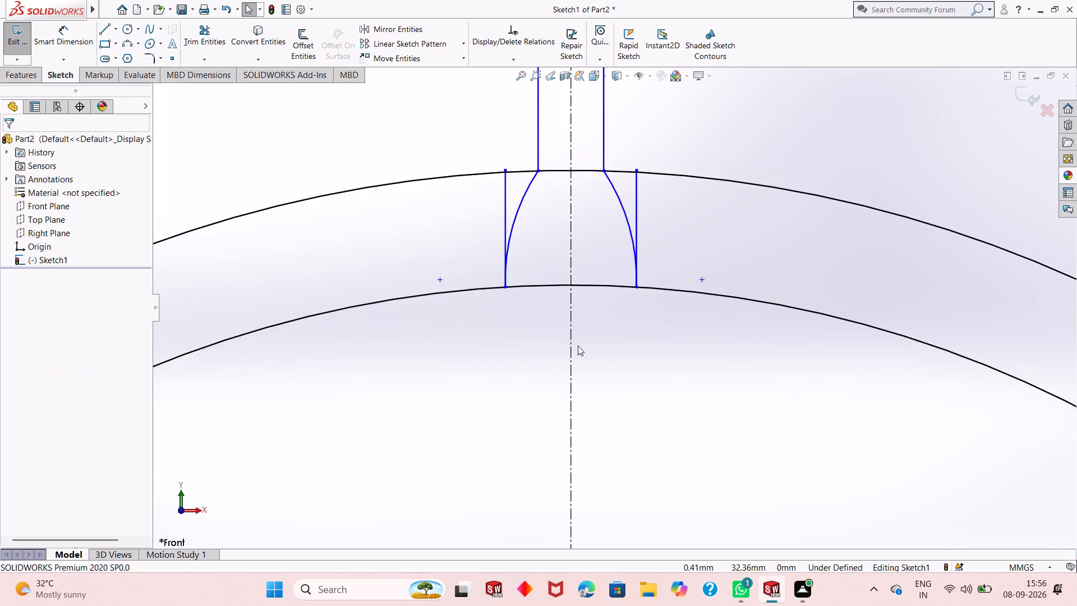
pyautogui.scroll(5, 578, 346)
pyautogui.scroll(-2, 624, 270)
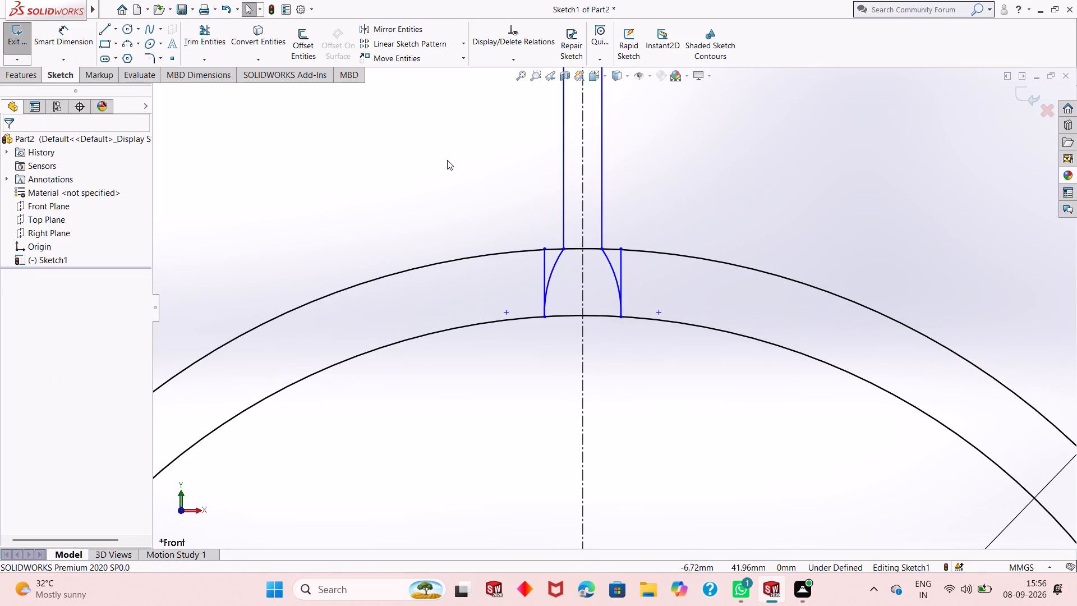
pyautogui.press('Escape')
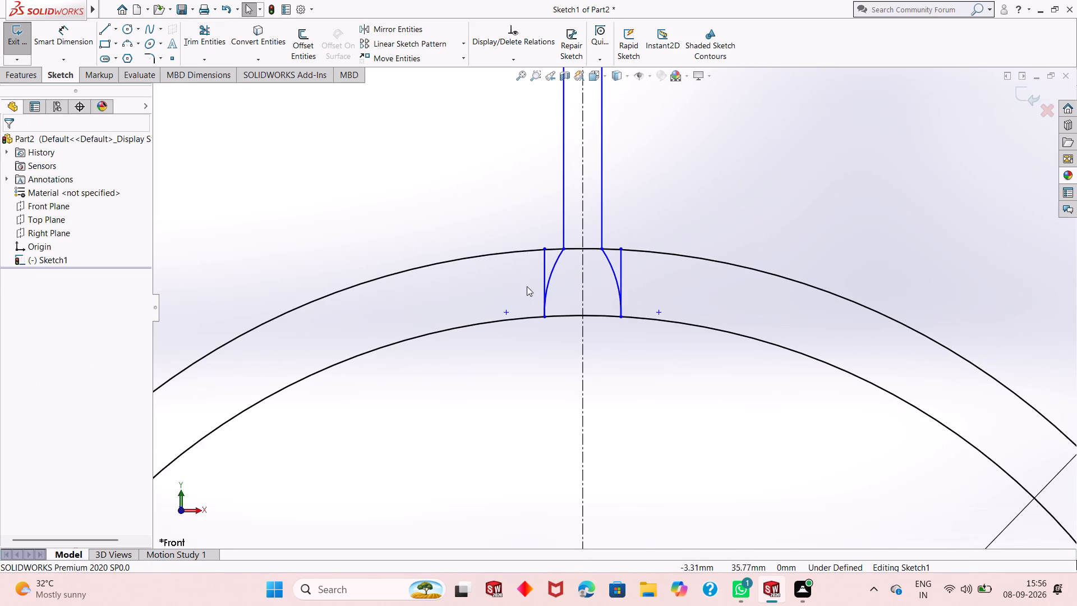
pyautogui.click(546, 268)
pyautogui.press('Escape')
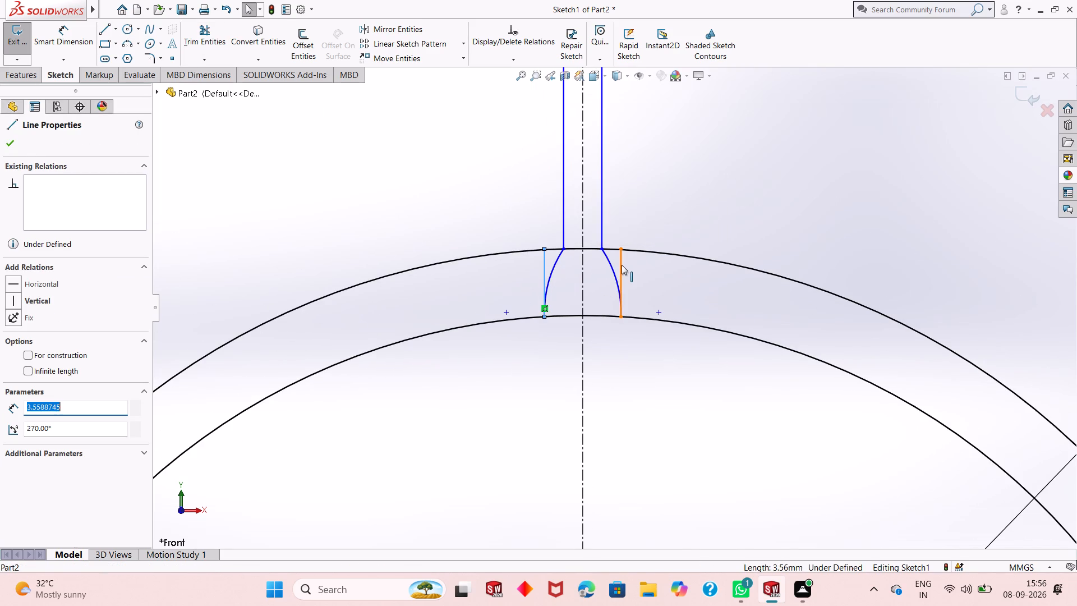
pyautogui.keyDown('ctrl'); pyautogui.click(622, 265); pyautogui.keyUp('ctrl')
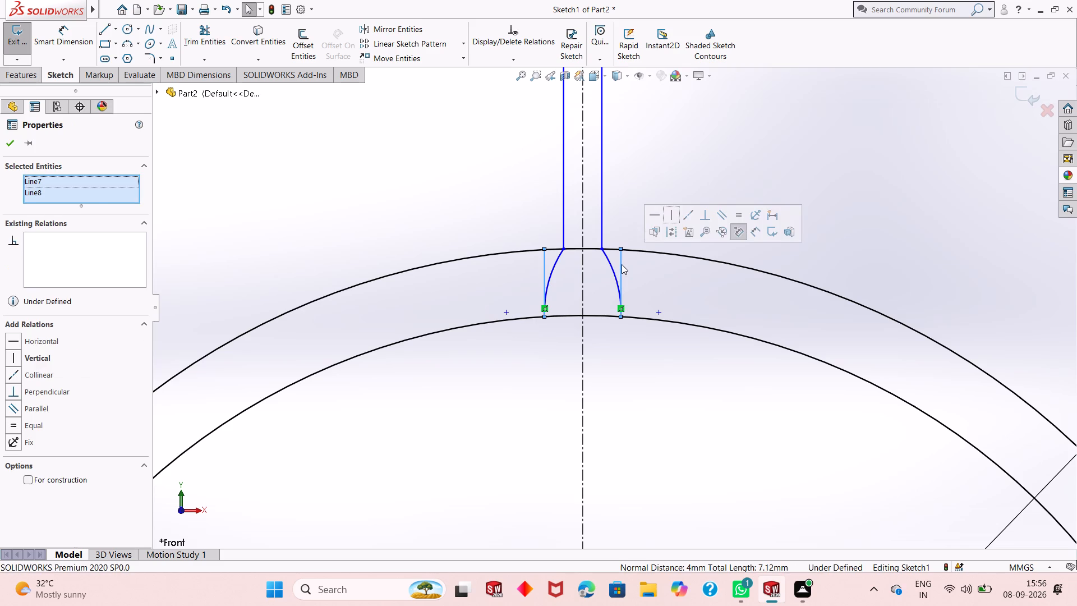
pyautogui.press('Delete')
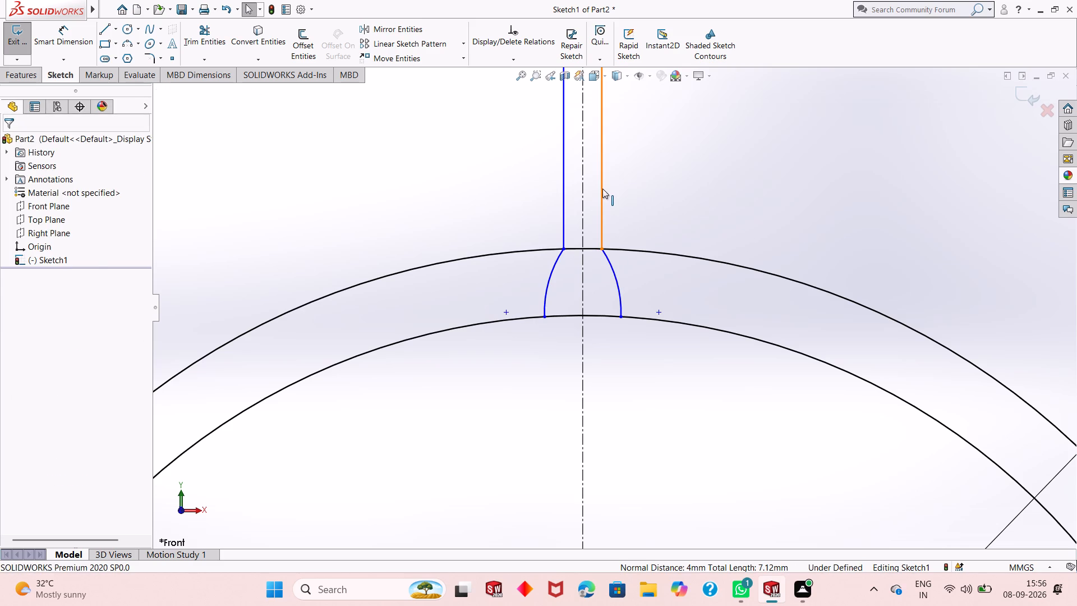
pyautogui.click(602, 189)
pyautogui.keyDown('ctrl'); pyautogui.click(563, 201); pyautogui.keyUp('ctrl')
pyautogui.press('Delete')
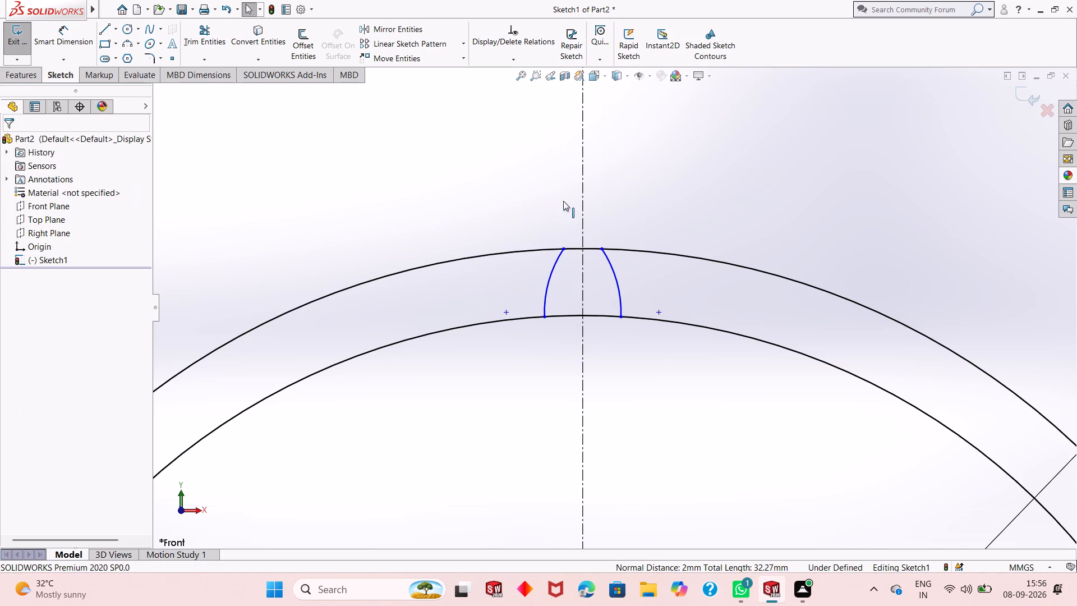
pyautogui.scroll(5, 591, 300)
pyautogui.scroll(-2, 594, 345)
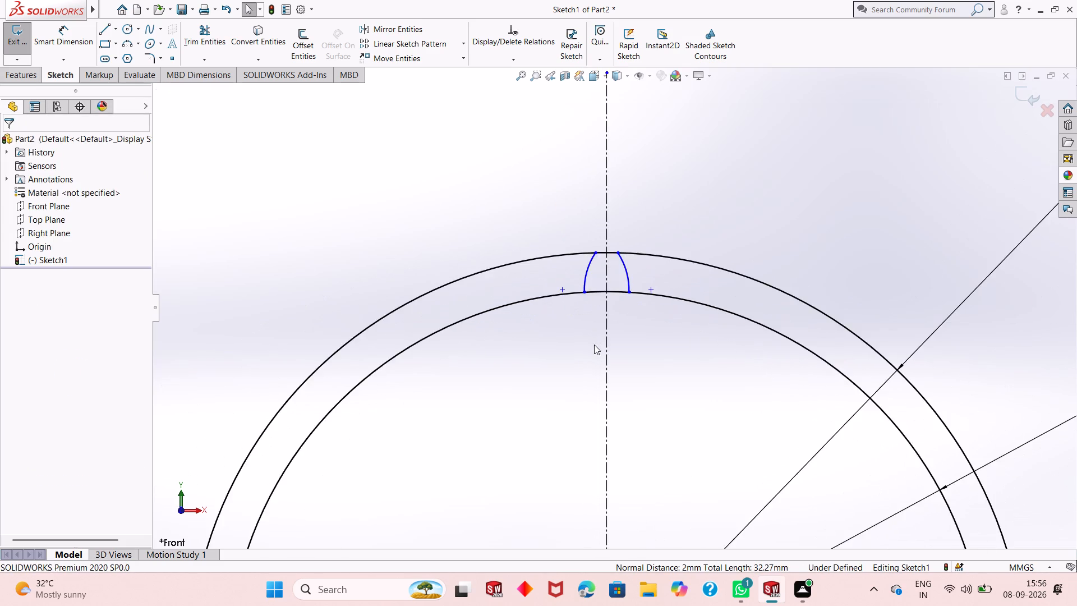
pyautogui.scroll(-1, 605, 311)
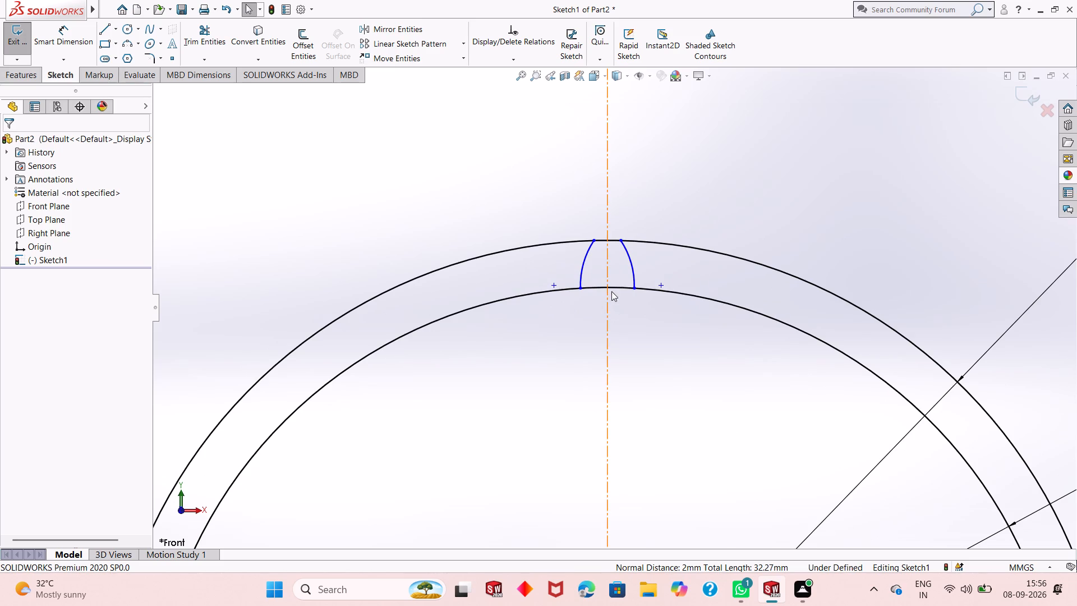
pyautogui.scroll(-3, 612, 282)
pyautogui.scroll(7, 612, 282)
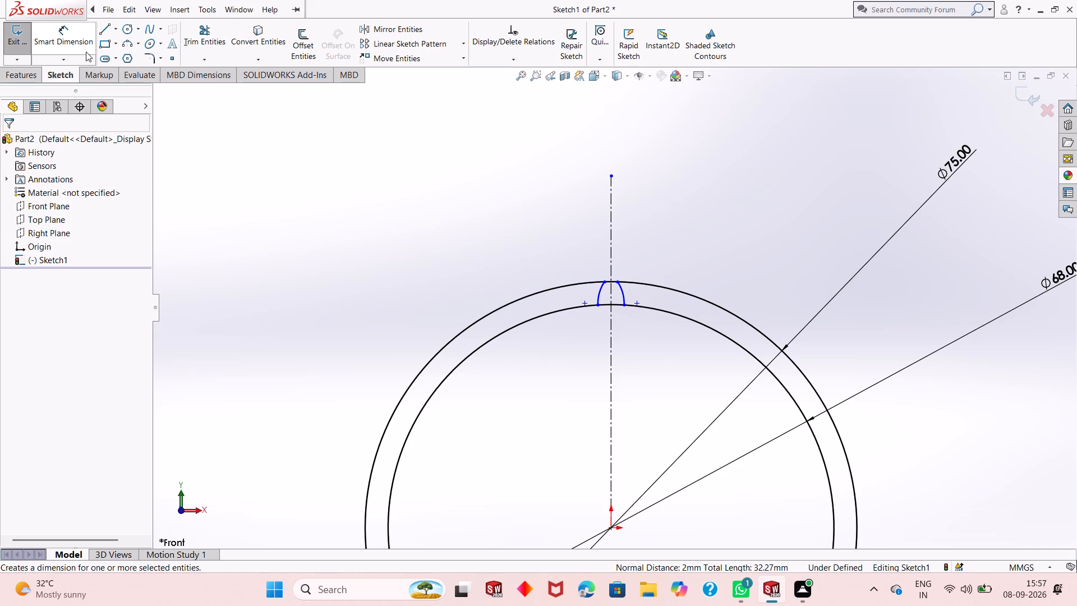
# Delete the vertical centerline running through the tooth profile and the origin.
pyautogui.scroll(-1, 541, 202)
pyautogui.scroll(2, 540, 198)
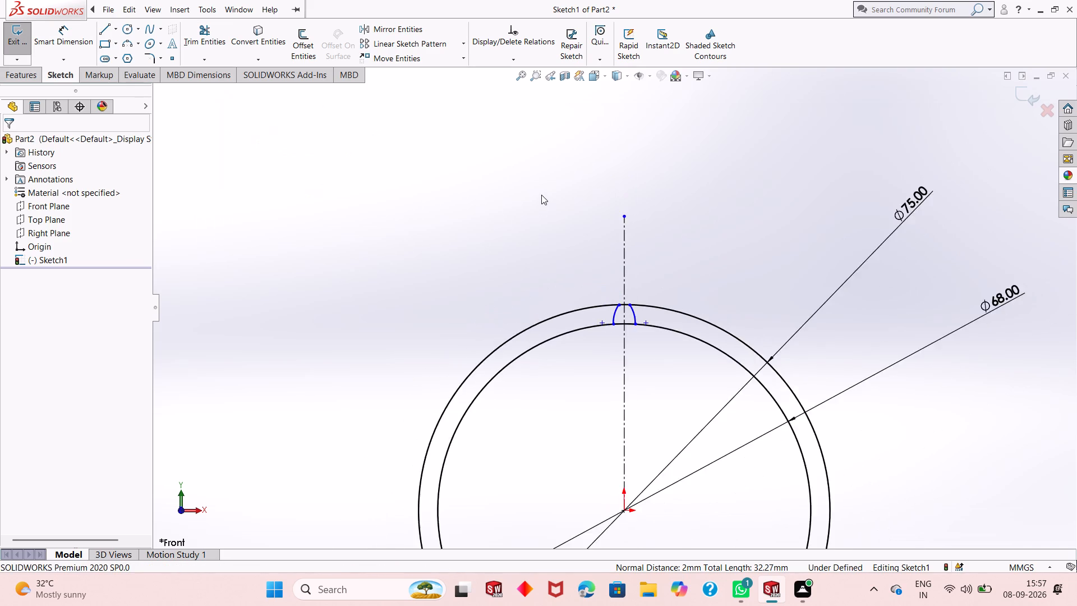
pyautogui.scroll(2, 541, 195)
pyautogui.scroll(-2, 659, 435)
pyautogui.scroll(-2, 580, 299)
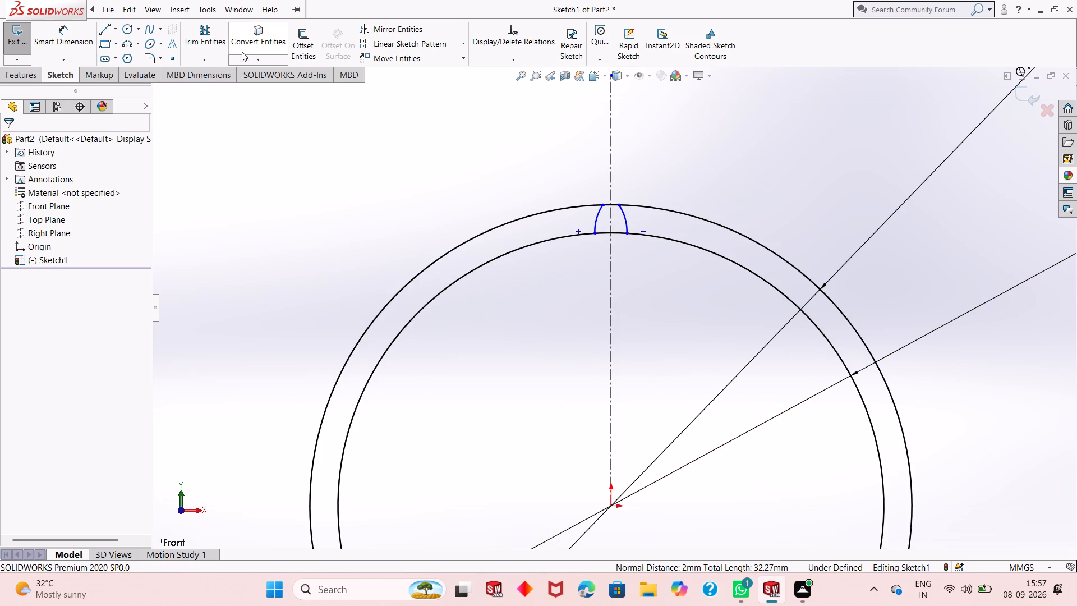
pyautogui.click(213, 47)
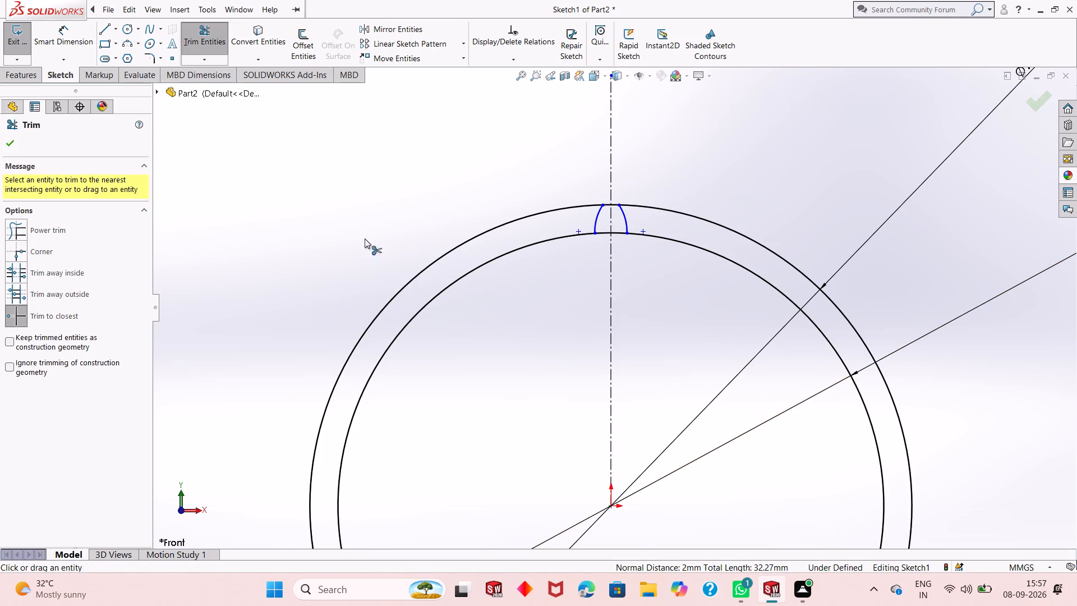
pyautogui.press('Escape')
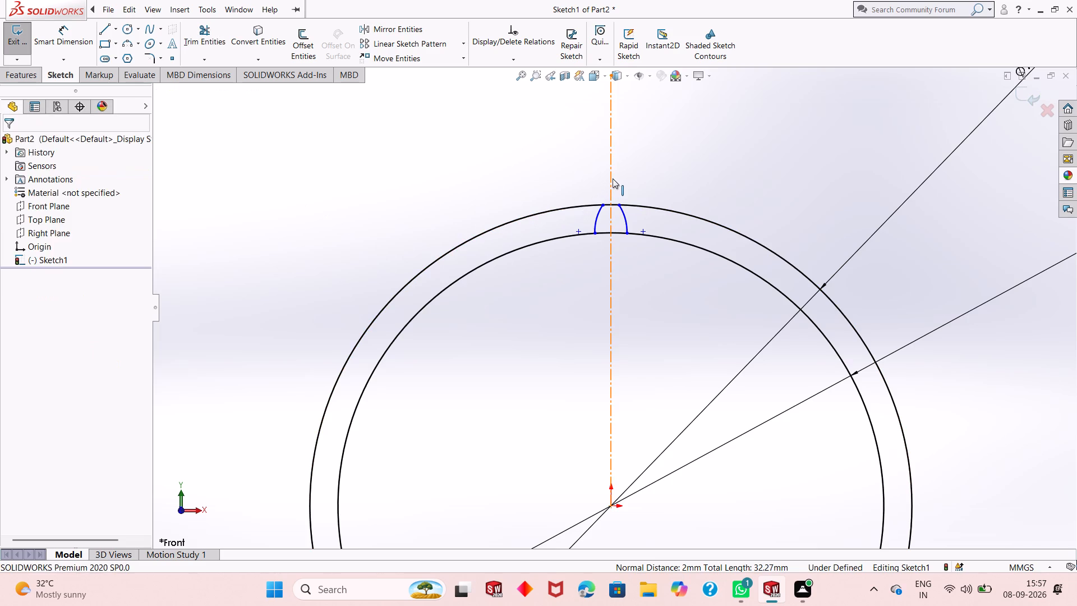
pyautogui.click(613, 178)
pyautogui.press('Delete')
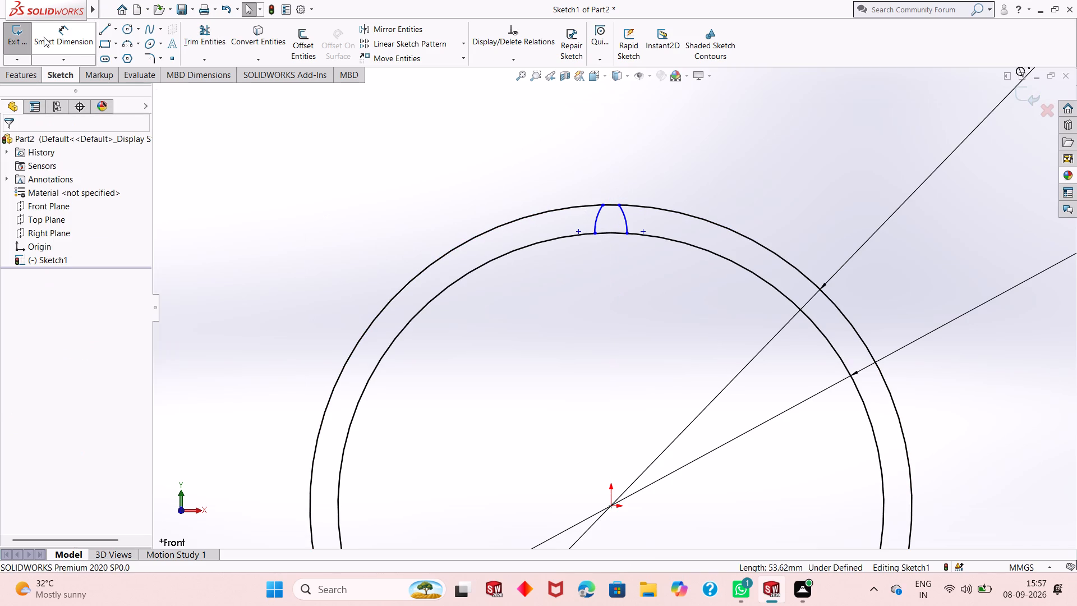
# Trim the 68 mm circle between the tooth's two side arcs and the 75 mm circle everywhere outside the tooth tip.
pyautogui.click(213, 35)
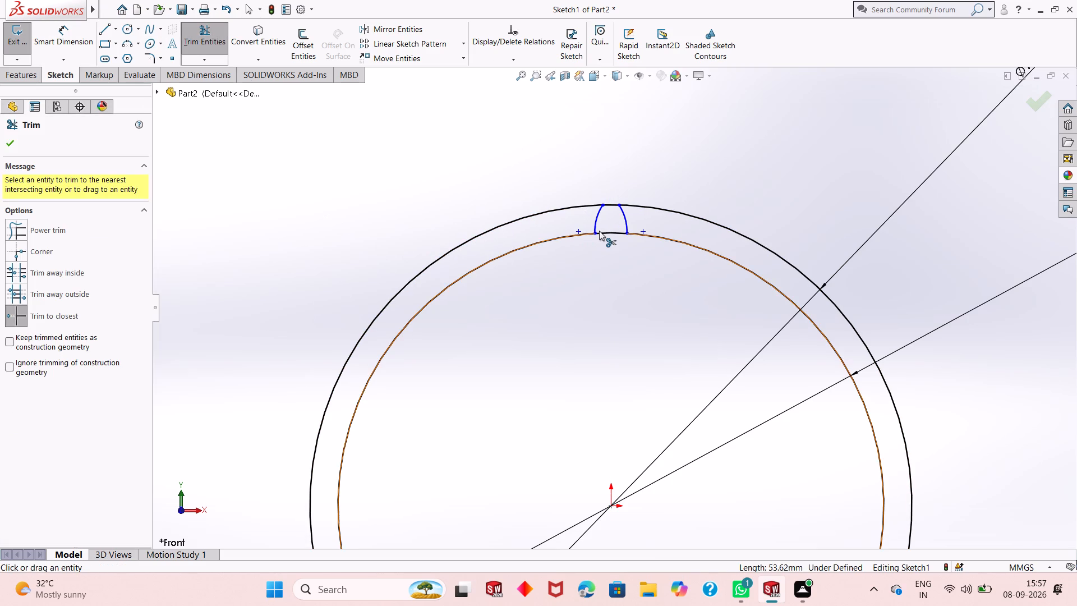
pyautogui.click(604, 231)
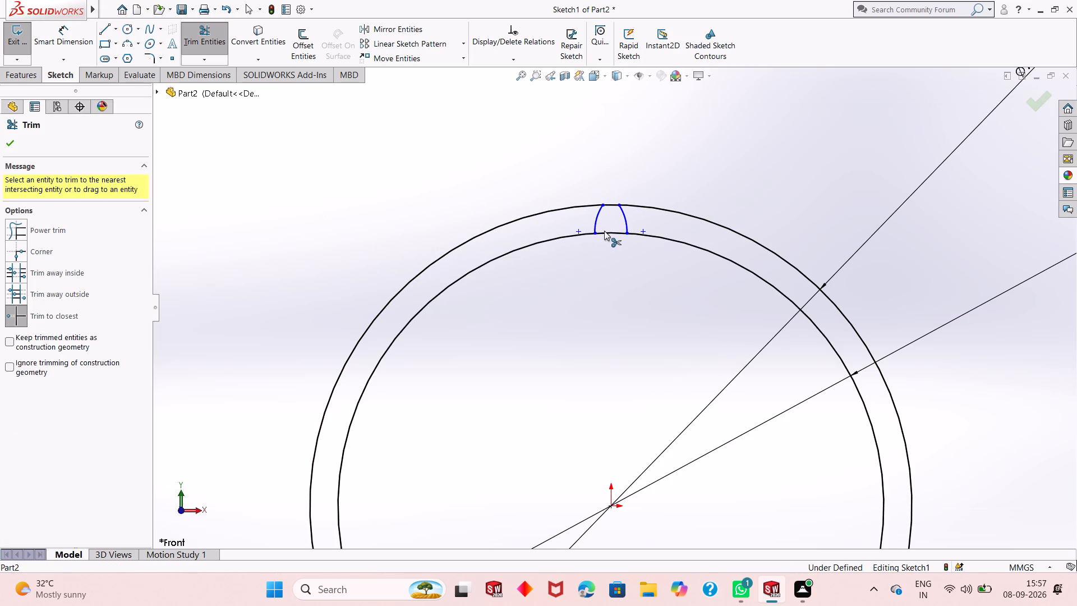
pyautogui.click(583, 206)
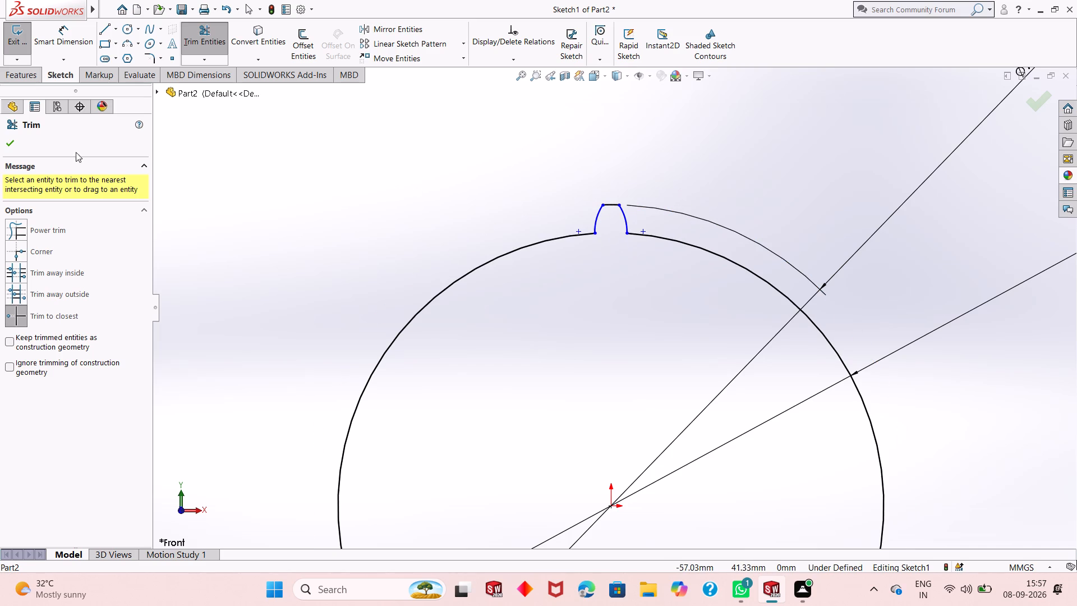
pyautogui.click(4, 141)
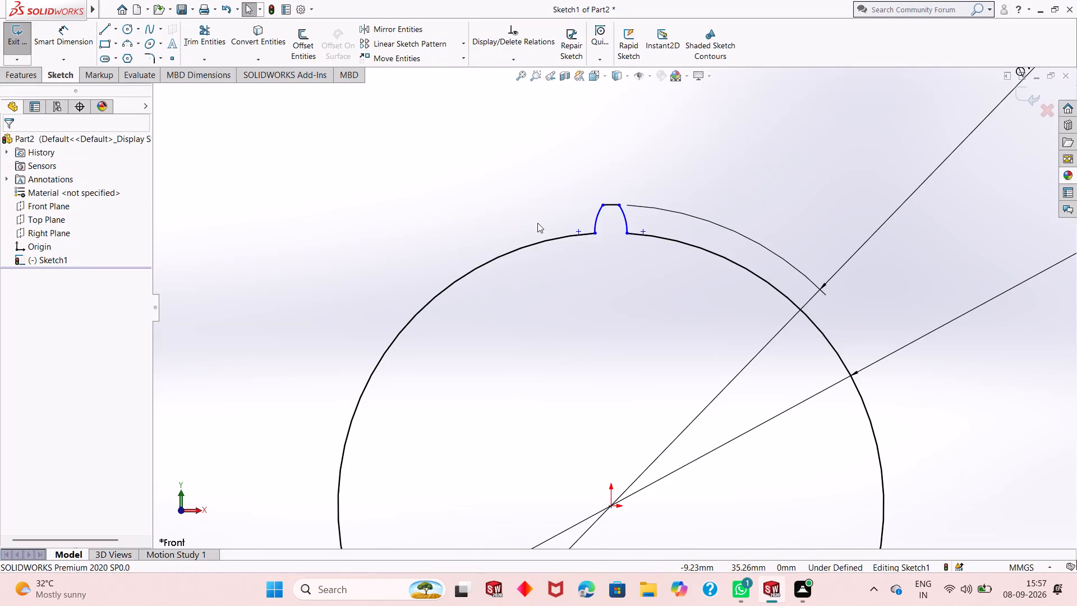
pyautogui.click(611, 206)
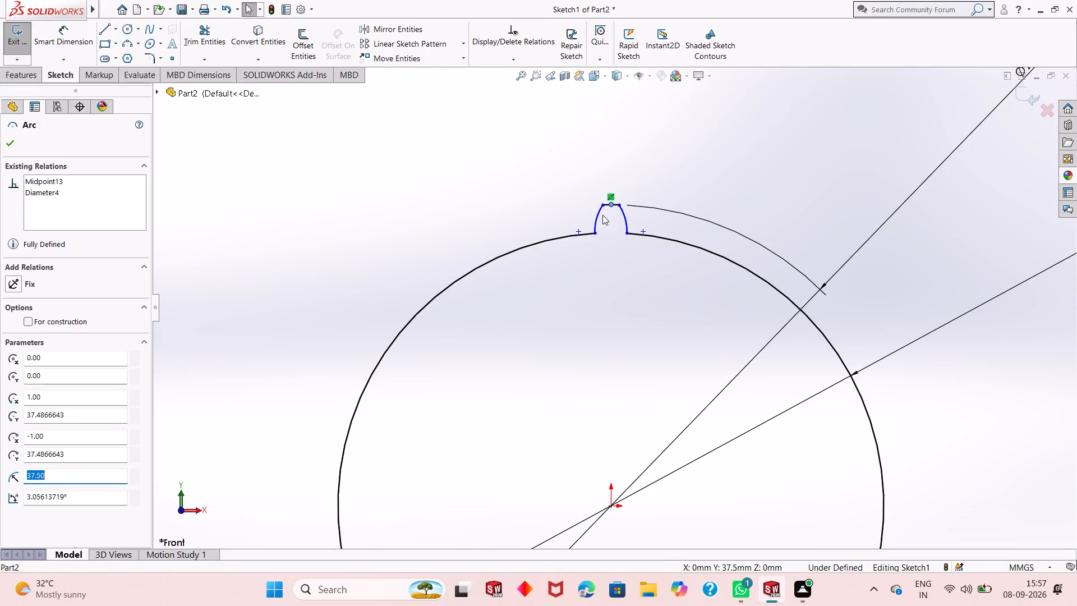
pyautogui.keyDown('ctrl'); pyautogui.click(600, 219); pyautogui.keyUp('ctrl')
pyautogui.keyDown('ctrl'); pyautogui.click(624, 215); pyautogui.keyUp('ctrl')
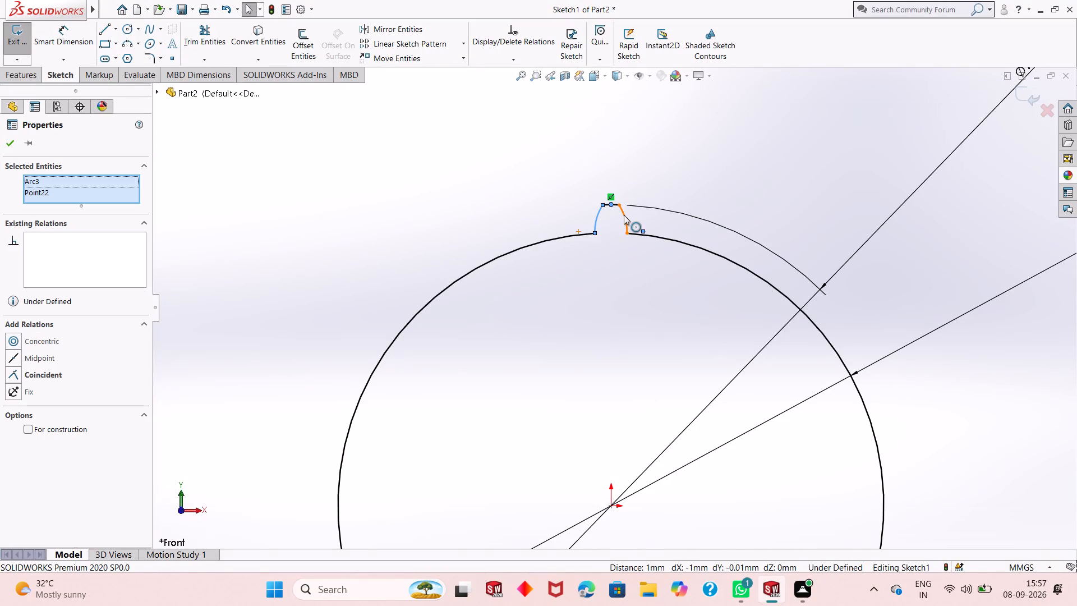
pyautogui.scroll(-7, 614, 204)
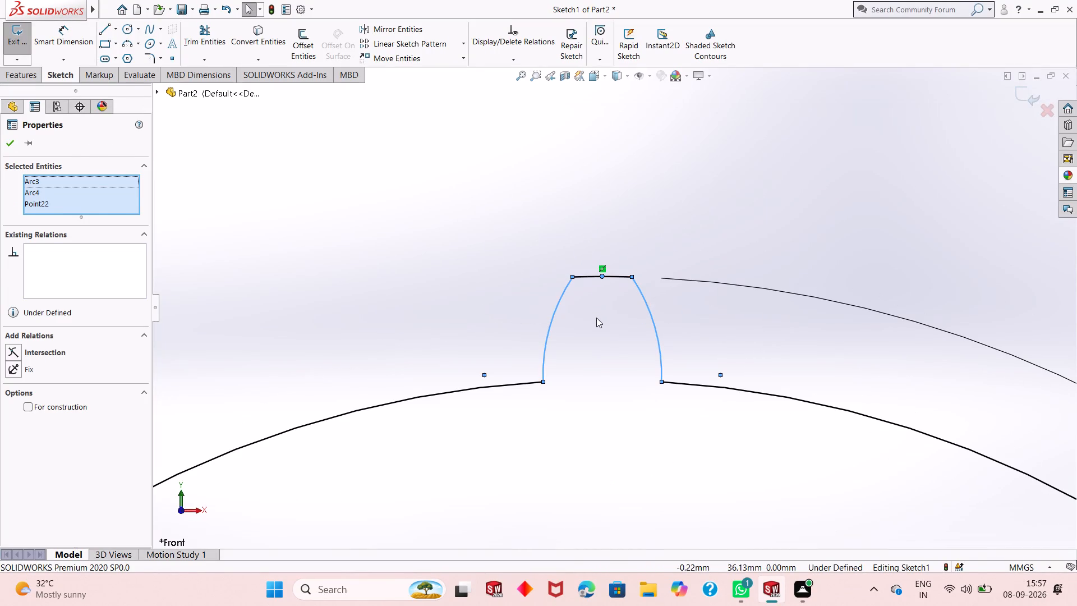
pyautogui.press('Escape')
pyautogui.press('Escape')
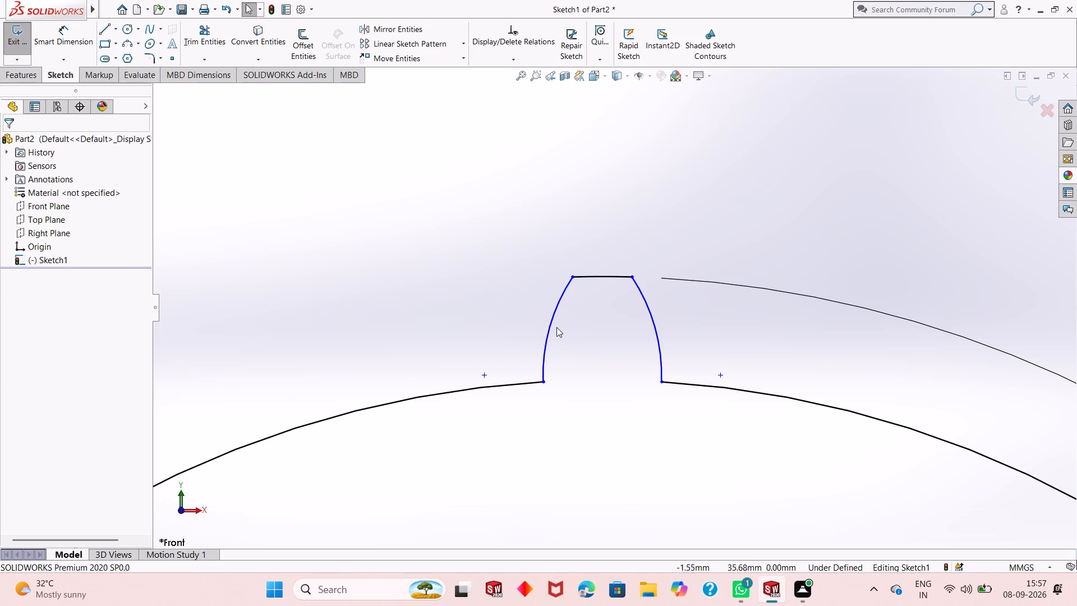
# Set up a circular sketch pattern of the tooth's two side arcs and tip arc about the origin, 20 equally spaced instances over 360°.
pyautogui.click(554, 317)
pyautogui.keyDown('ctrl'); pyautogui.click(616, 278); pyautogui.keyUp('ctrl')
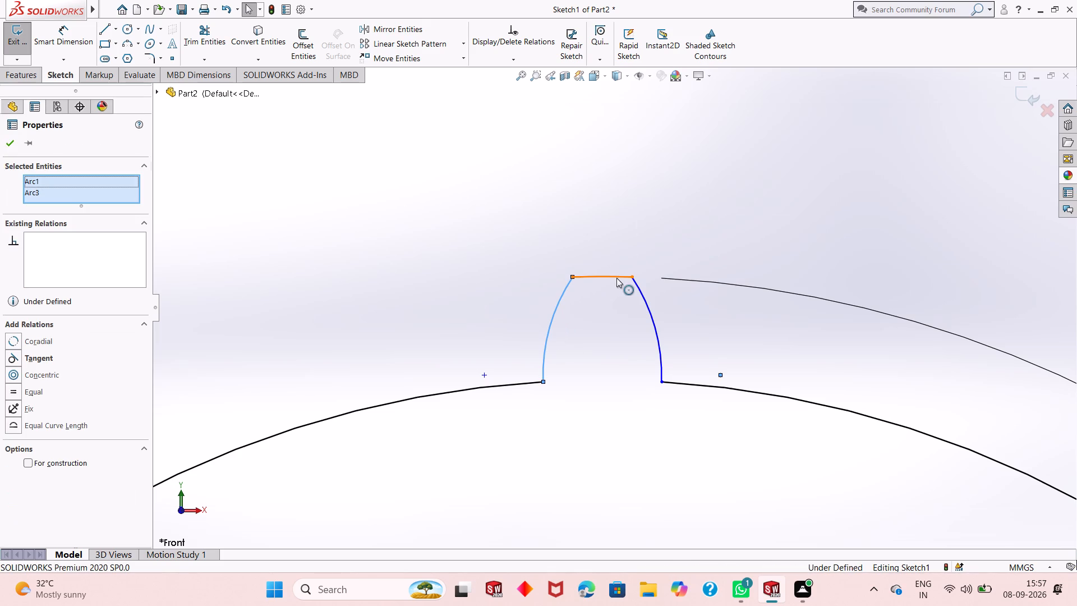
pyautogui.keyDown('ctrl'); pyautogui.click(652, 323); pyautogui.keyUp('ctrl')
pyautogui.scroll(5, 619, 343)
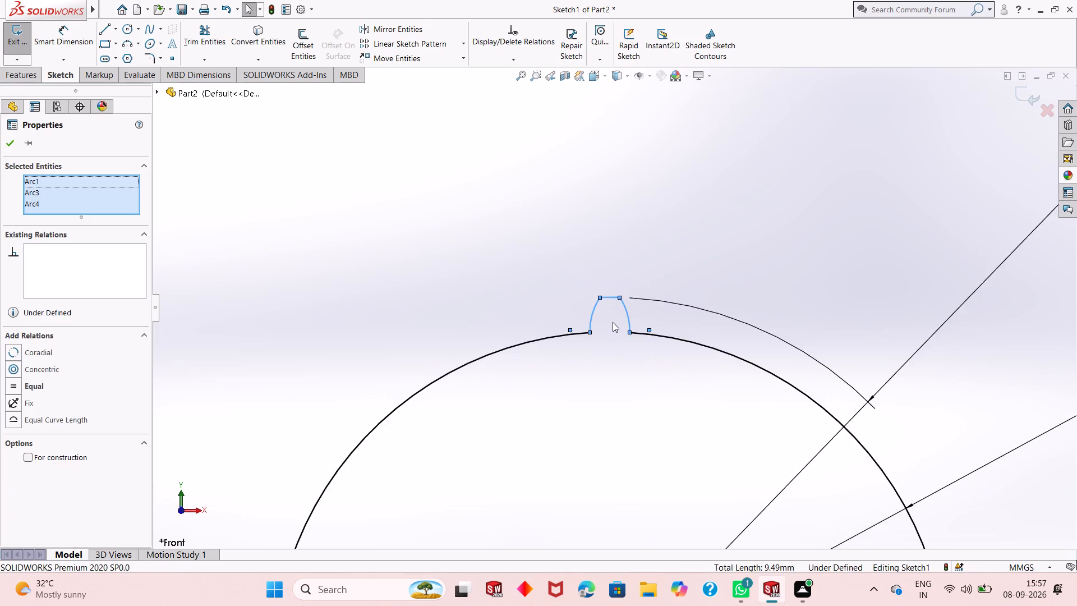
pyautogui.scroll(6, 613, 322)
pyautogui.scroll(-2, 623, 393)
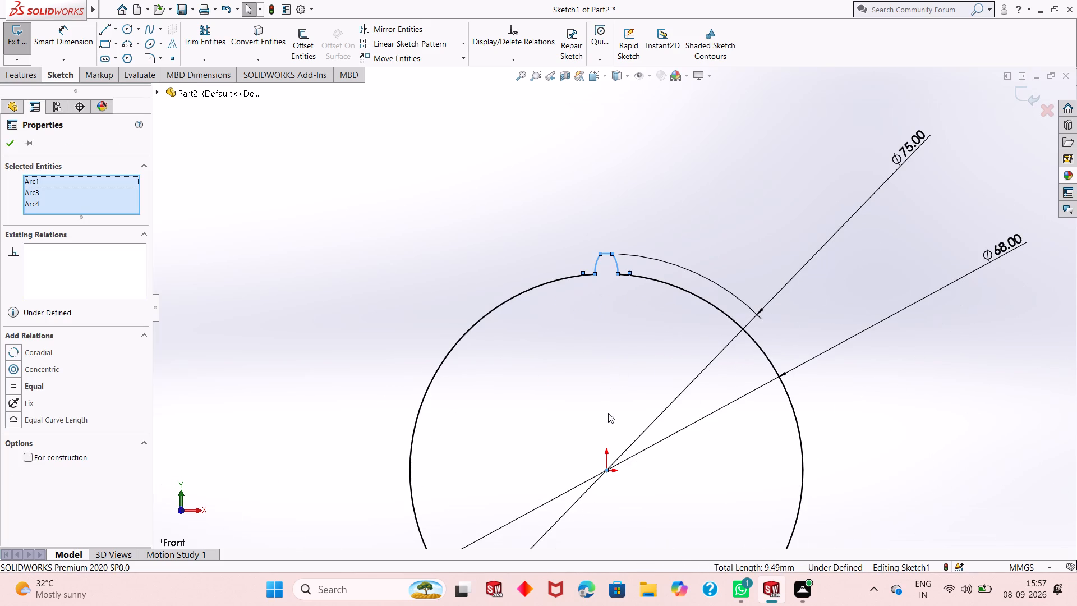
pyautogui.click(463, 44)
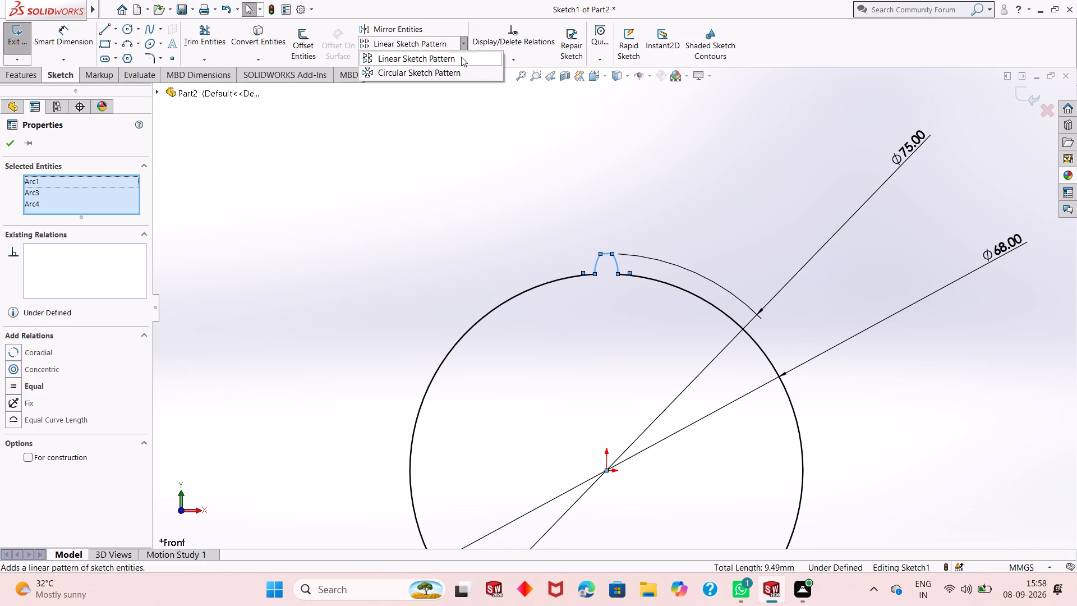
pyautogui.click(455, 75)
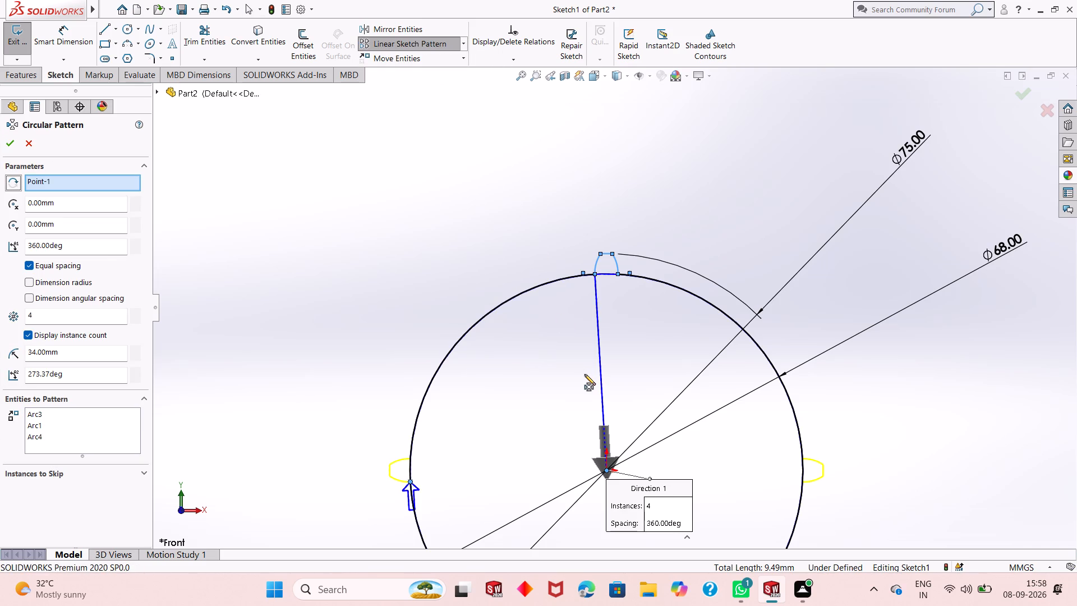
pyautogui.scroll(2, 584, 374)
pyautogui.scroll(-5, 587, 362)
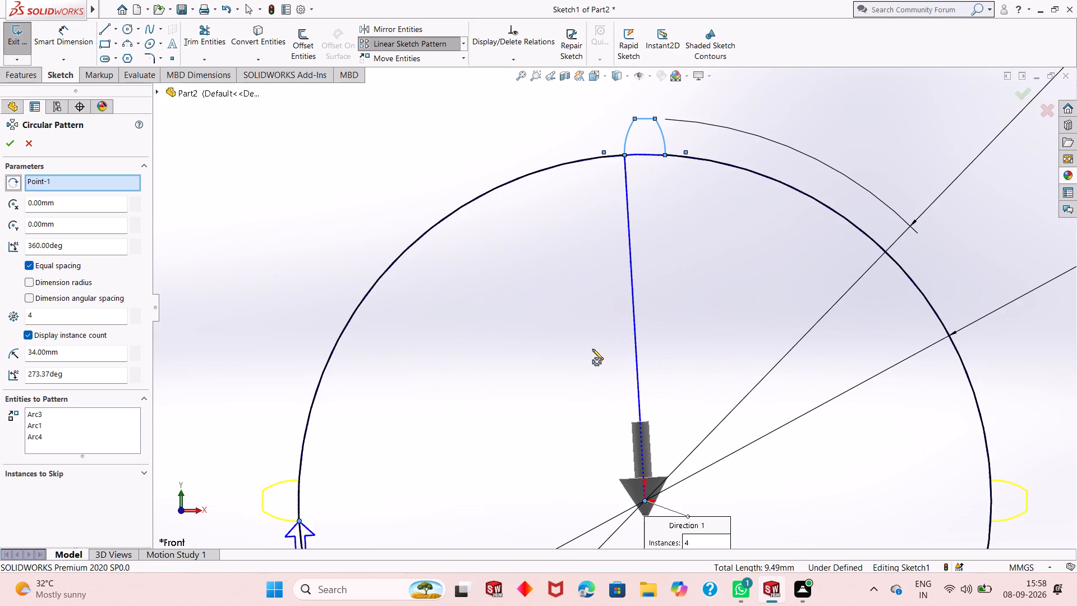
pyautogui.scroll(5, 593, 348)
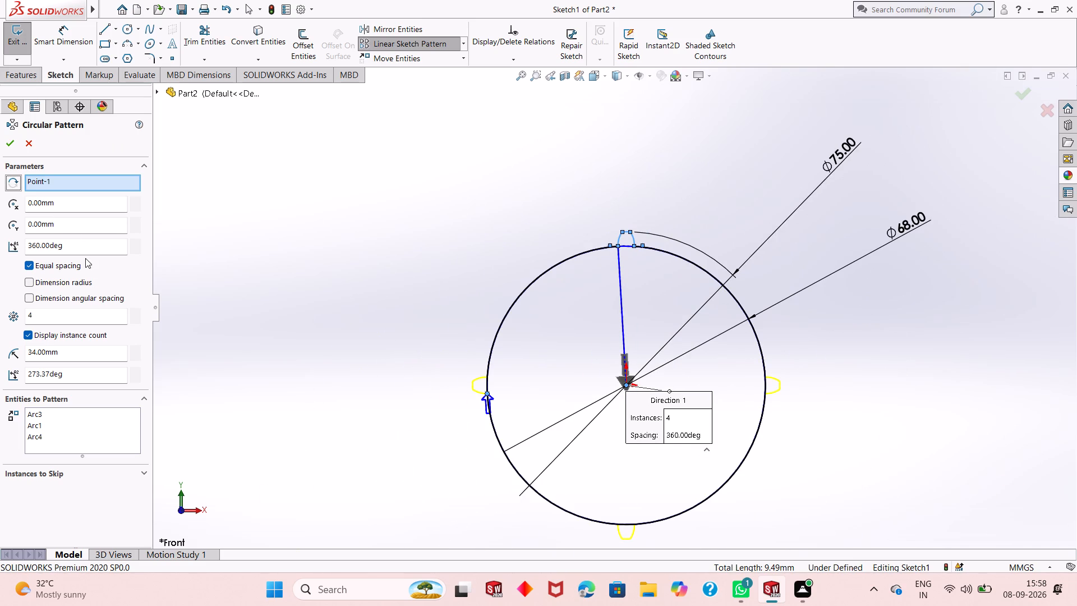
pyautogui.doubleClick(73, 316)
pyautogui.write('20')
pyautogui.press('Return')
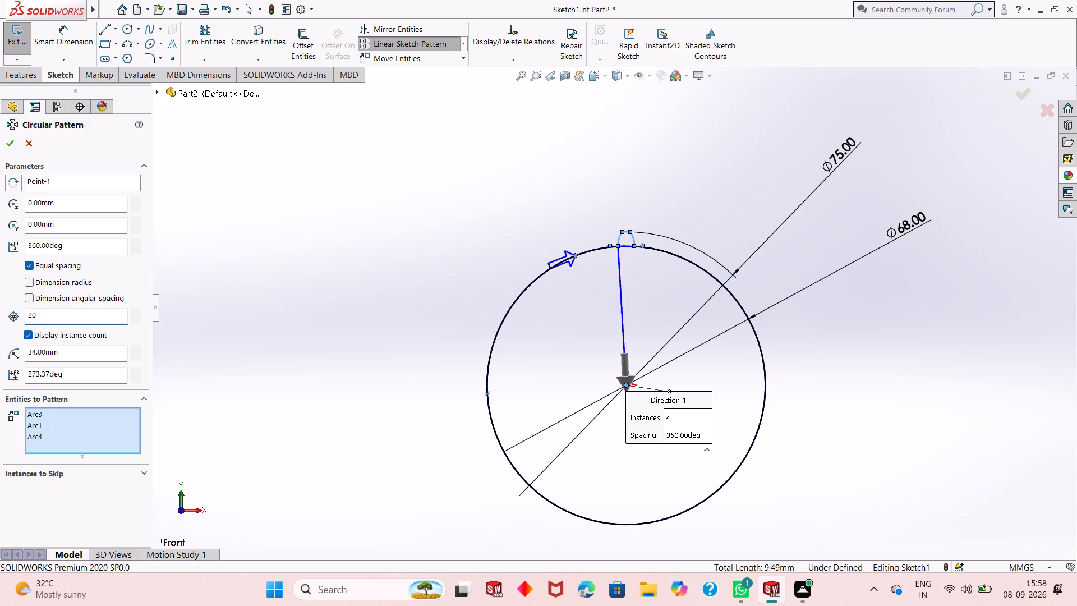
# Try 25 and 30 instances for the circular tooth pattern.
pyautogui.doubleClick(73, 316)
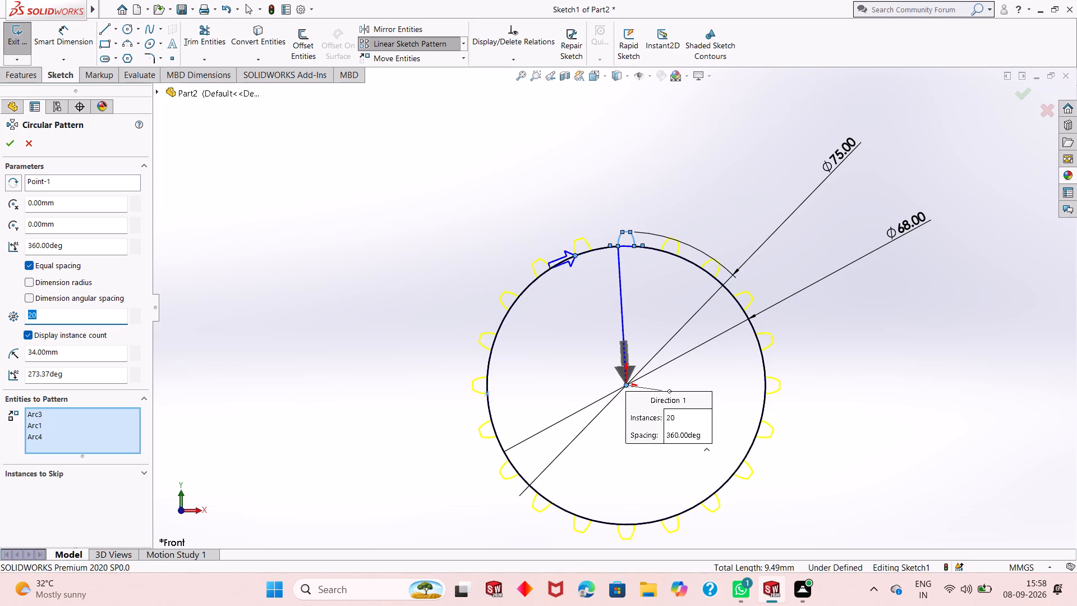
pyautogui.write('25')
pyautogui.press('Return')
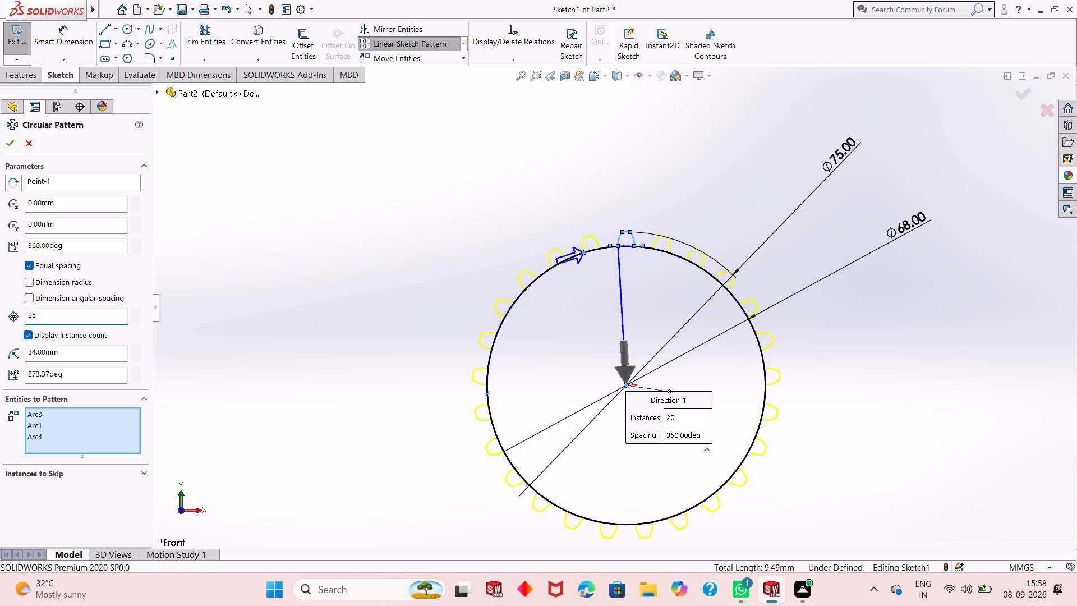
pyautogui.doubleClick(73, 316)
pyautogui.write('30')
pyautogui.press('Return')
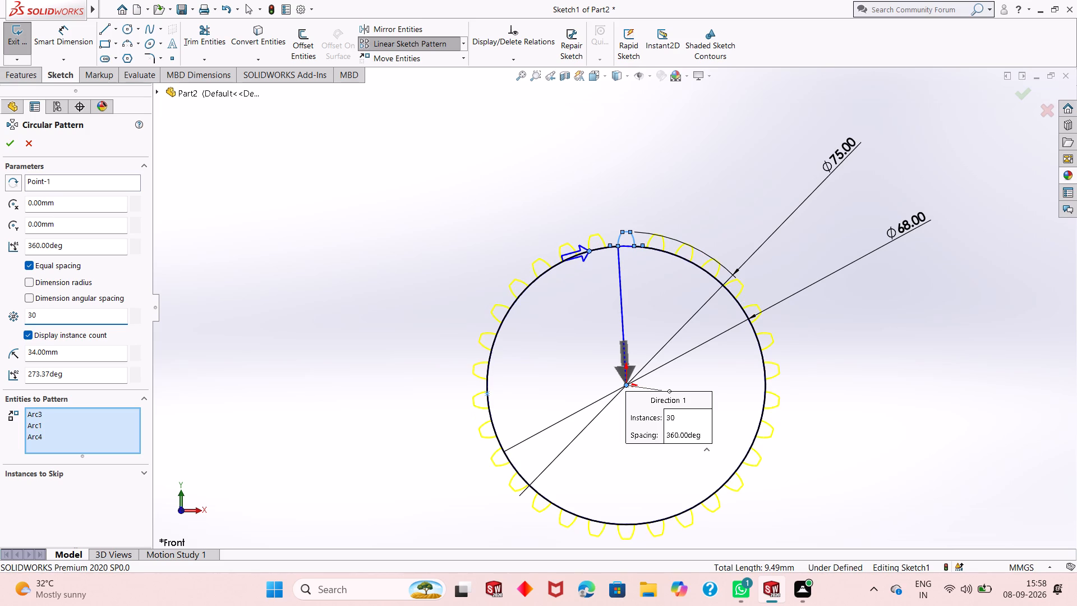
# Set the circular tooth pattern to 35 instances and create it.
pyautogui.doubleClick(73, 318)
pyautogui.write('35')
pyautogui.press('Return')
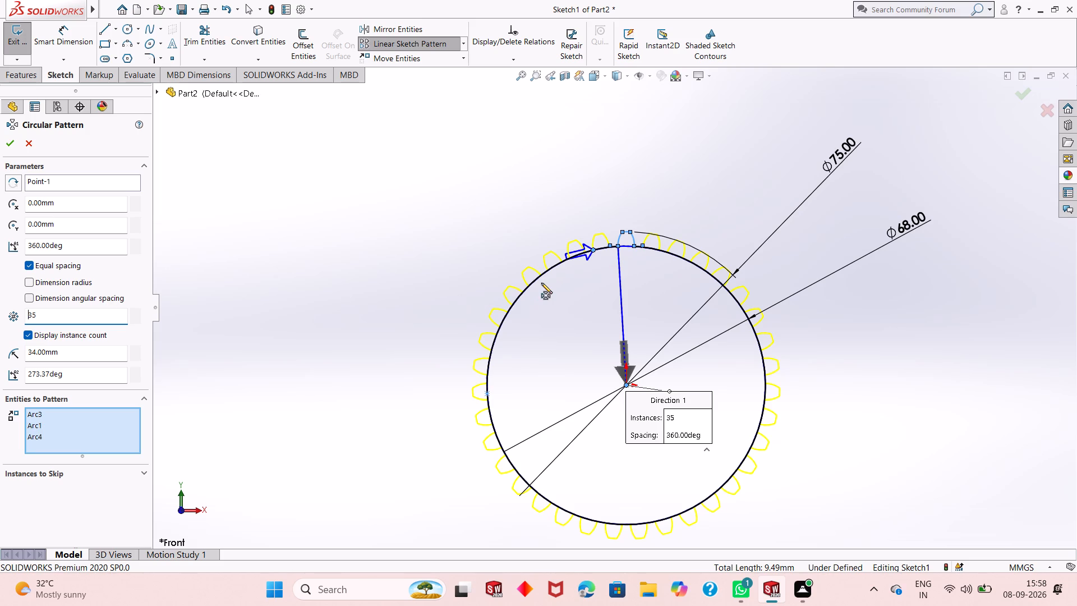
pyautogui.click(3, 148)
# Trim the 68 mm circle segments inside the first four teeth counterclockwise from the top tooth, using Trim to closest.
pyautogui.scroll(-4, 640, 288)
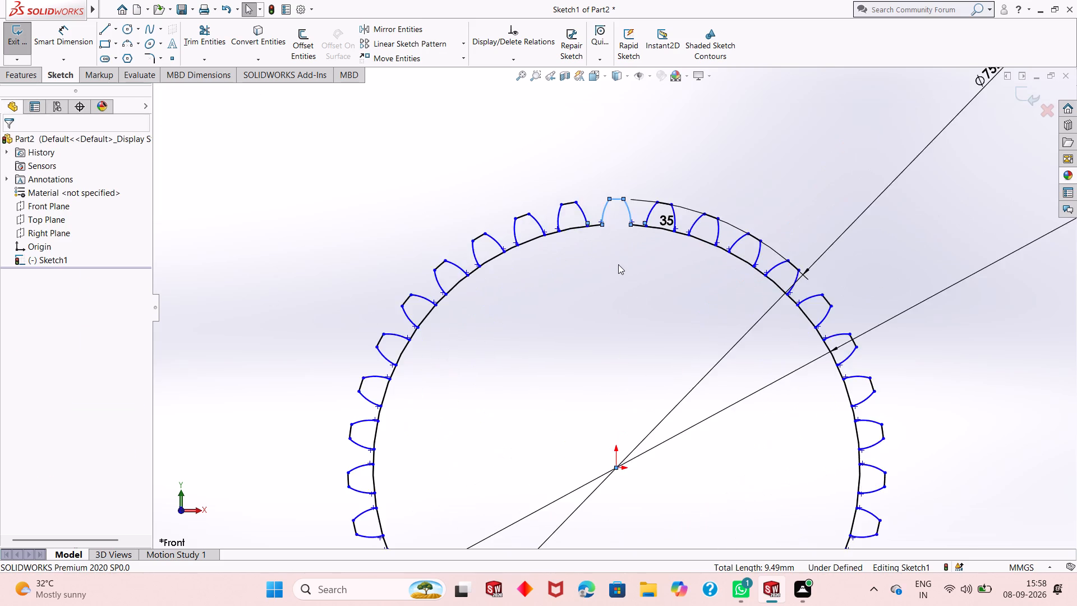
pyautogui.scroll(-2, 618, 264)
pyautogui.scroll(-3, 536, 217)
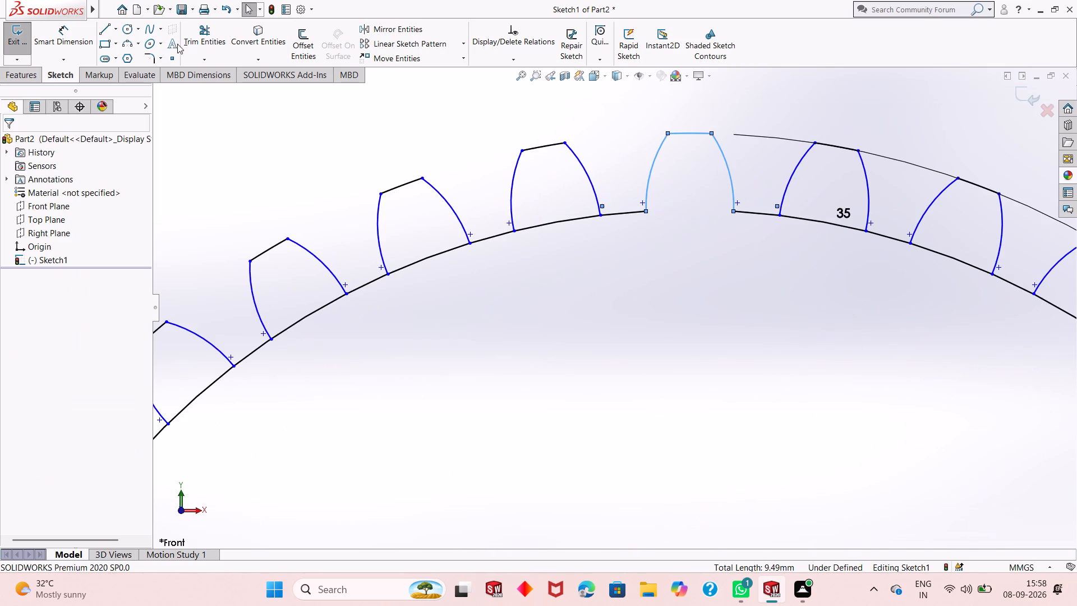
pyautogui.click(203, 42)
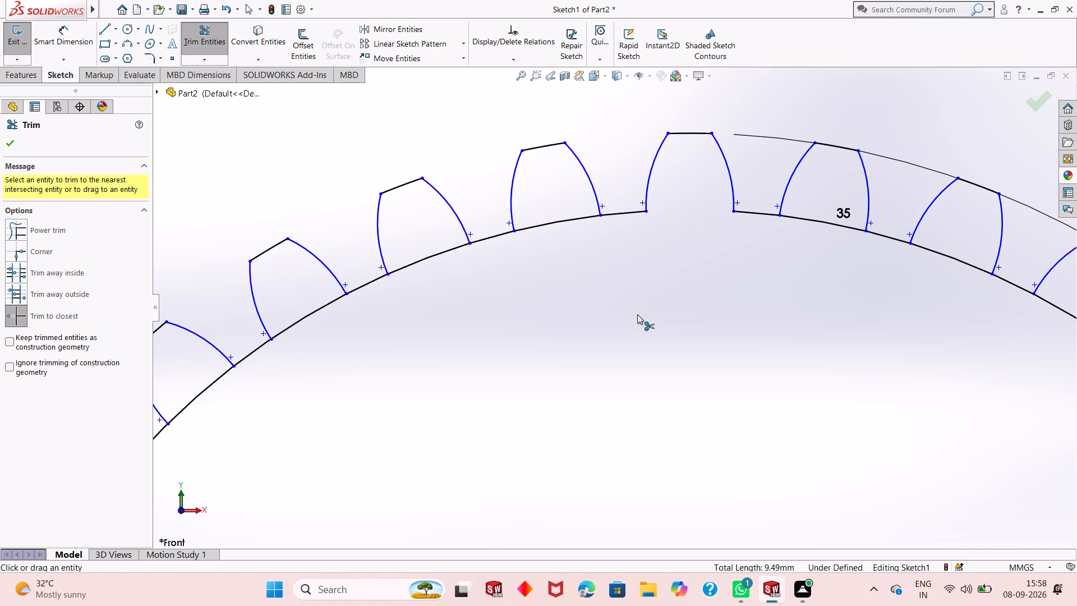
pyautogui.click(574, 218)
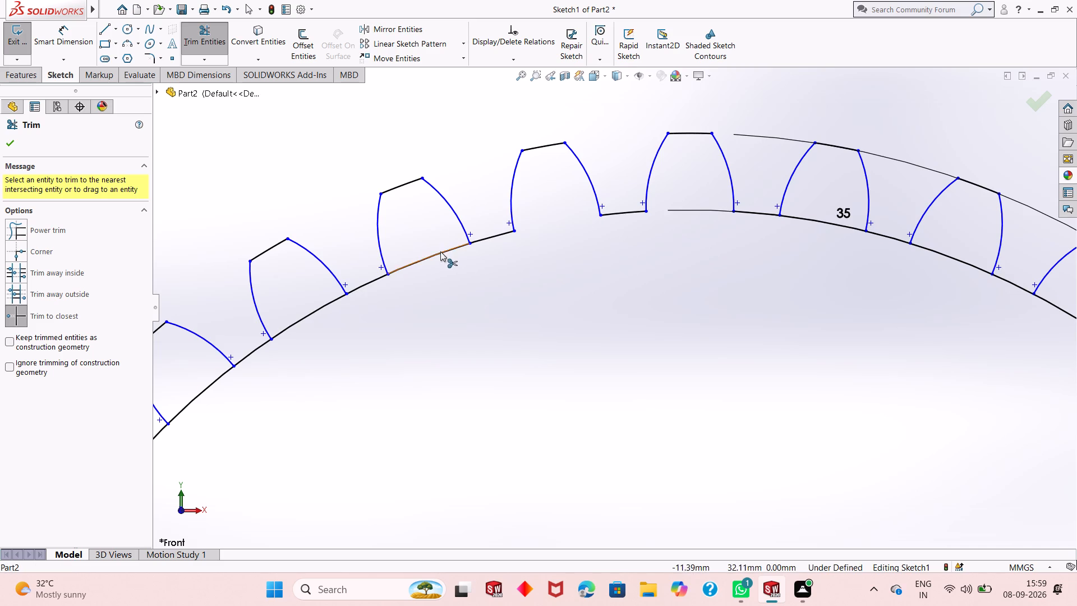
pyautogui.click(440, 251)
pyautogui.scroll(4, 551, 244)
pyautogui.click(469, 307)
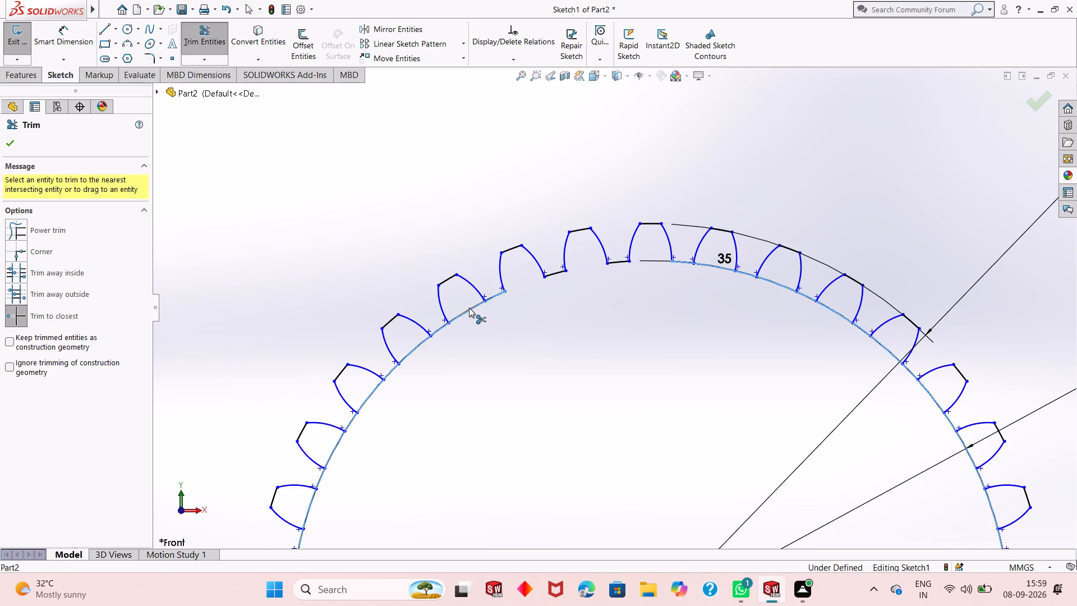
pyautogui.scroll(-3, 602, 182)
pyautogui.scroll(9, 671, 266)
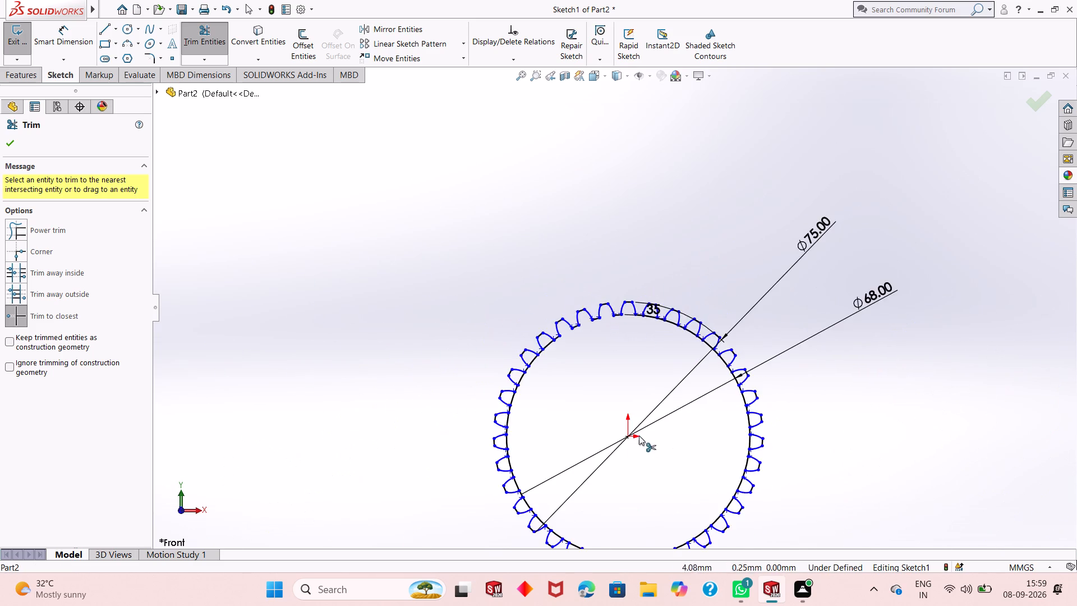
pyautogui.scroll(-3, 629, 437)
pyautogui.click(484, 256)
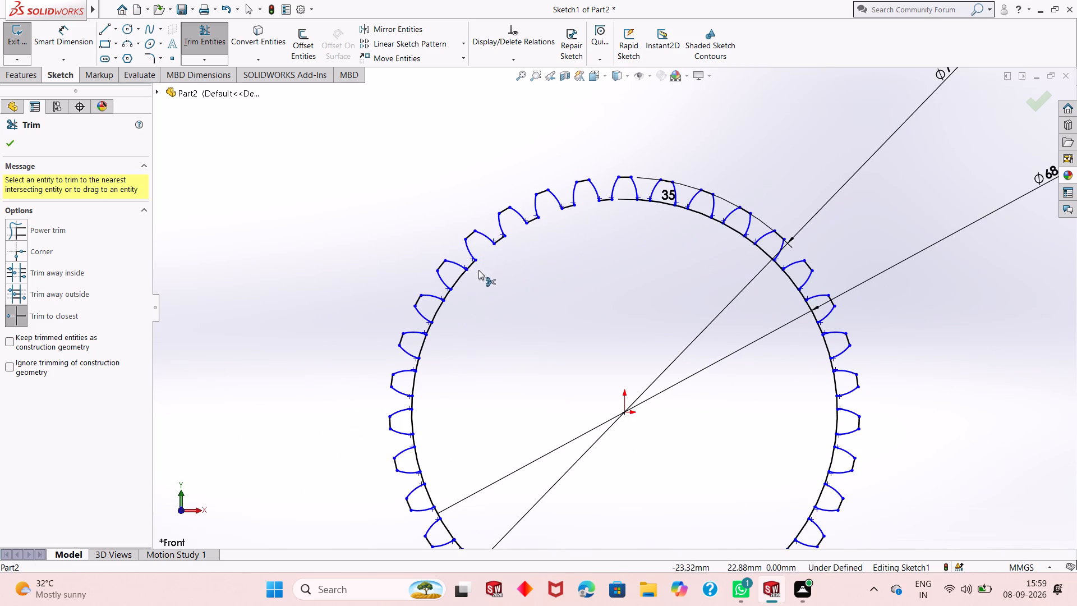
# Trim the 68 mm circle segments inside the next eight teeth counterclockwise, down the gear's left side.
pyautogui.click(460, 279)
pyautogui.click(436, 314)
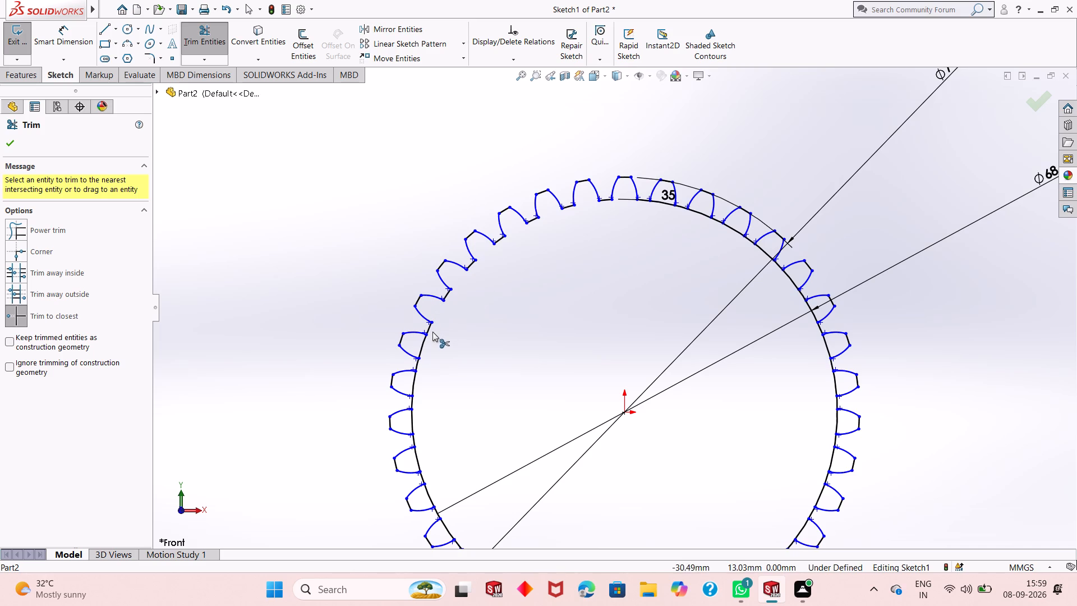
pyautogui.click(422, 342)
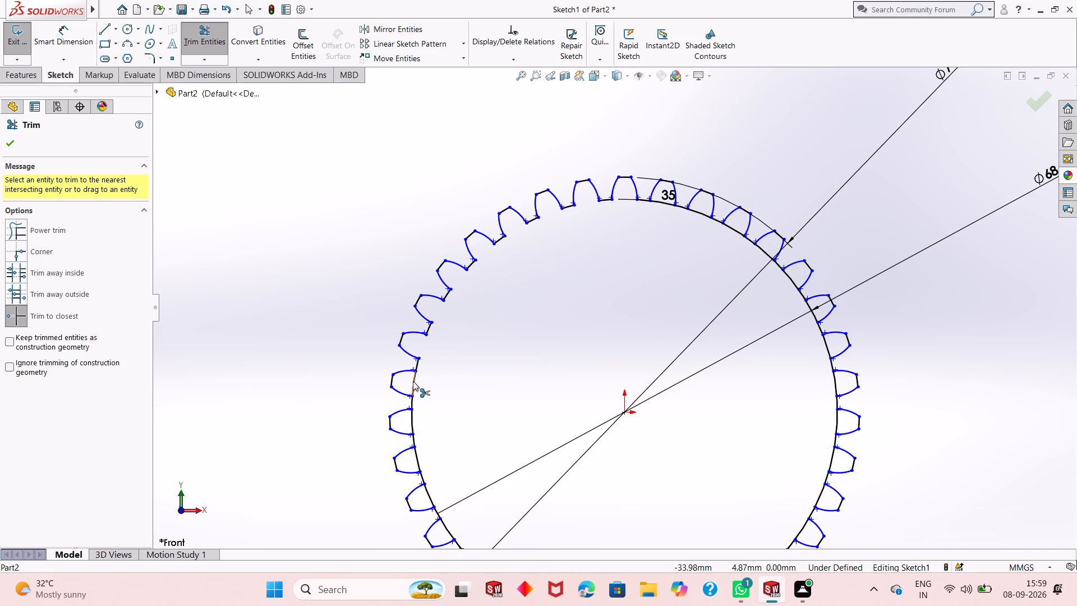
pyautogui.click(413, 381)
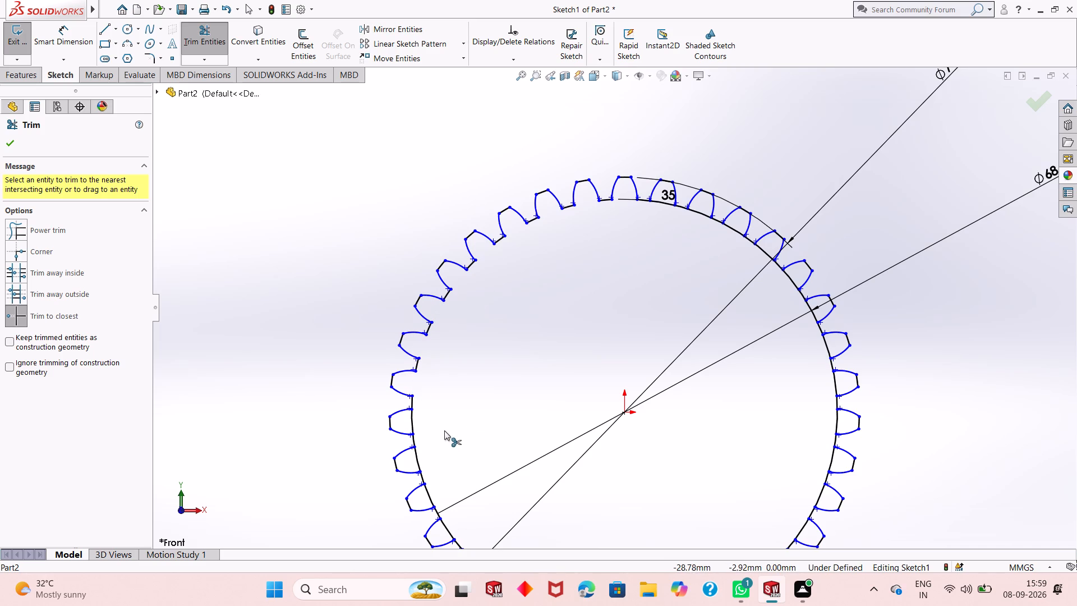
pyautogui.click(411, 422)
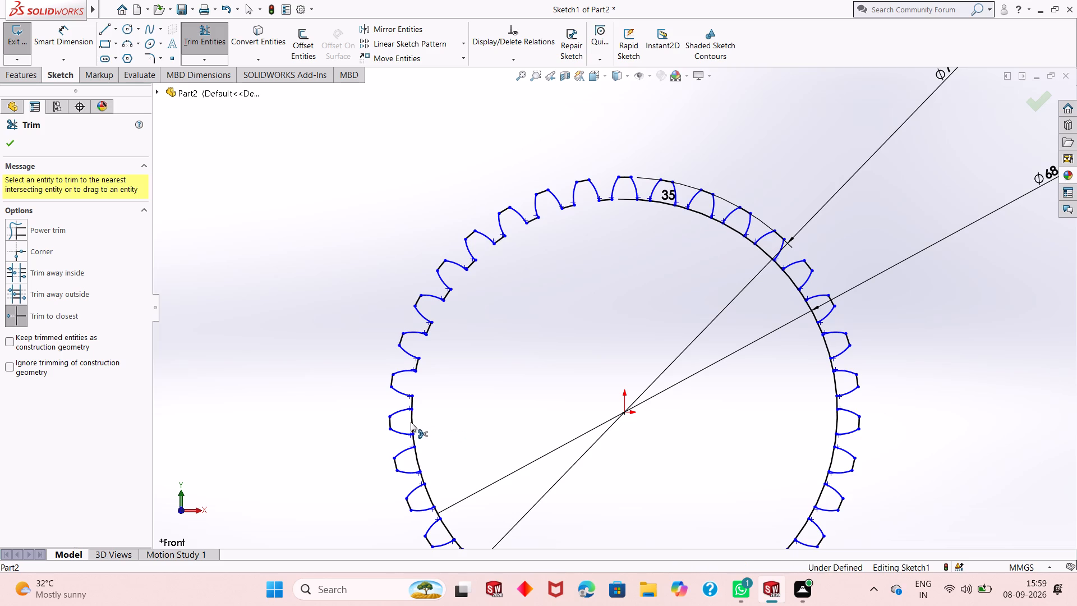
pyautogui.click(418, 463)
pyautogui.click(430, 492)
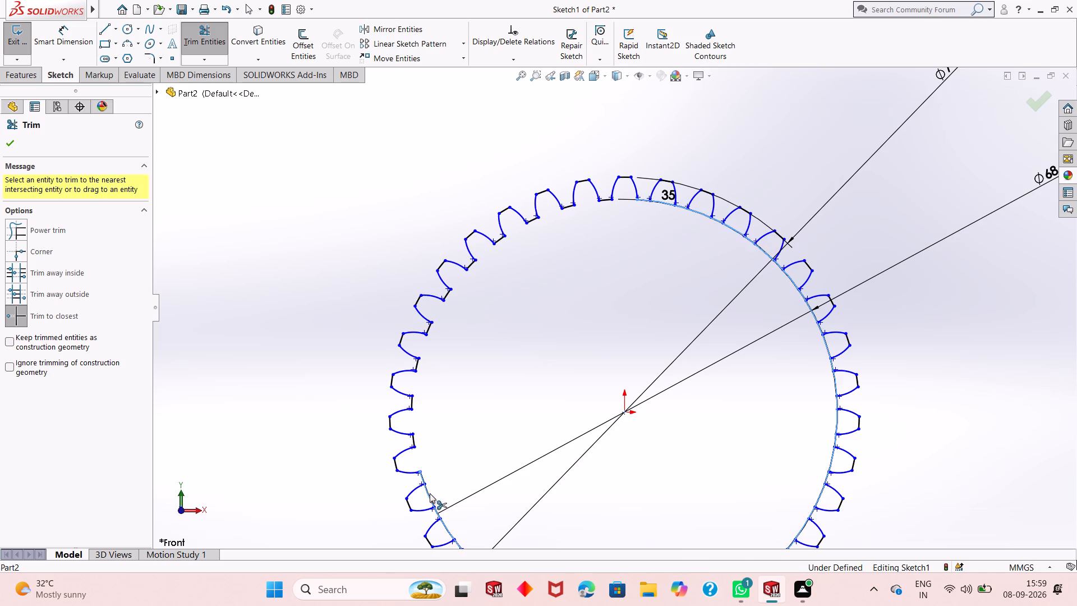
pyautogui.click(447, 527)
# Trim the 68 mm circle segments inside the next six teeth counterclockwise, from the lower left through the gear's bottom.
pyautogui.scroll(2, 471, 461)
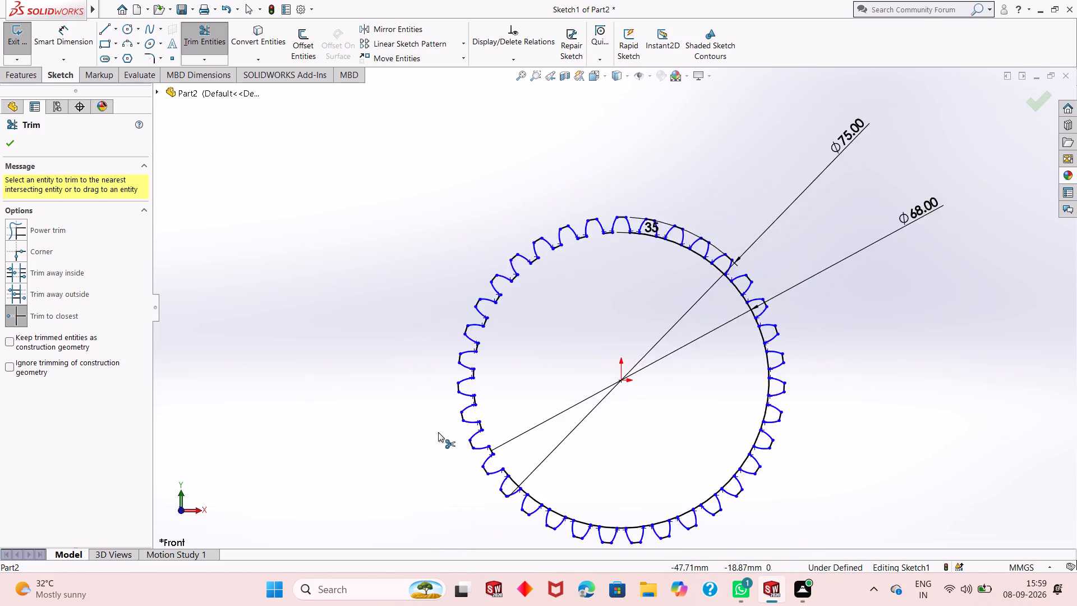
pyautogui.scroll(2, 438, 432)
pyautogui.scroll(-5, 558, 424)
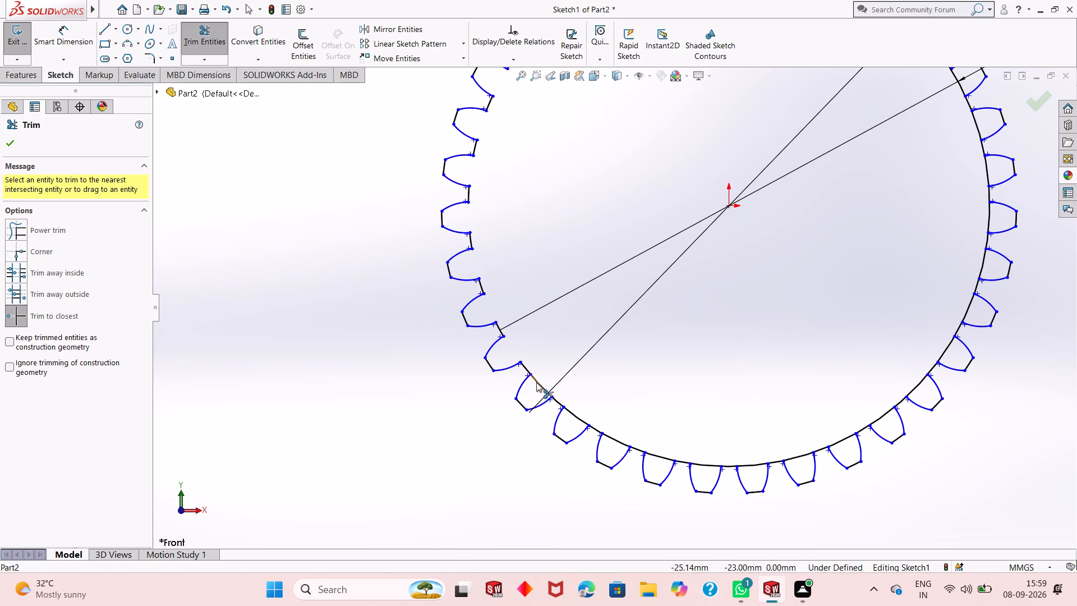
pyautogui.click(536, 384)
pyautogui.click(573, 414)
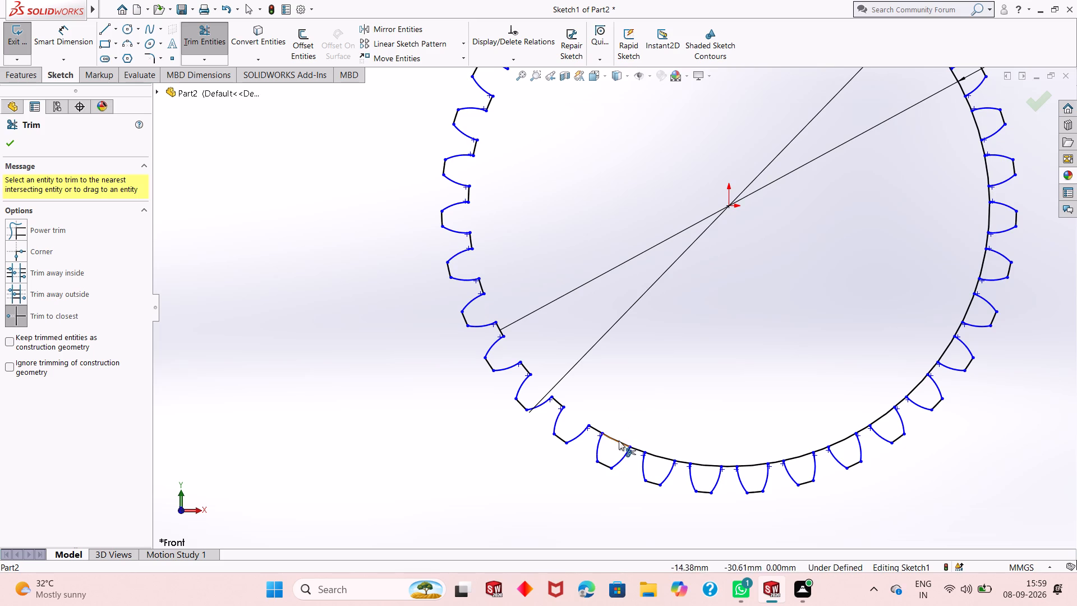
pyautogui.click(619, 440)
pyautogui.click(658, 457)
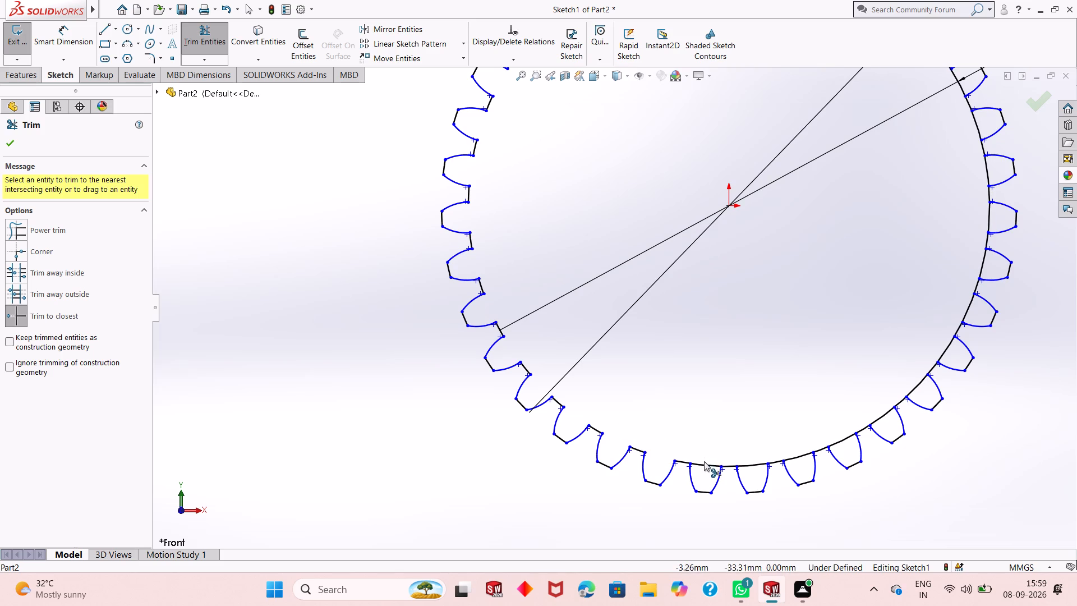
pyautogui.click(704, 465)
pyautogui.click(749, 465)
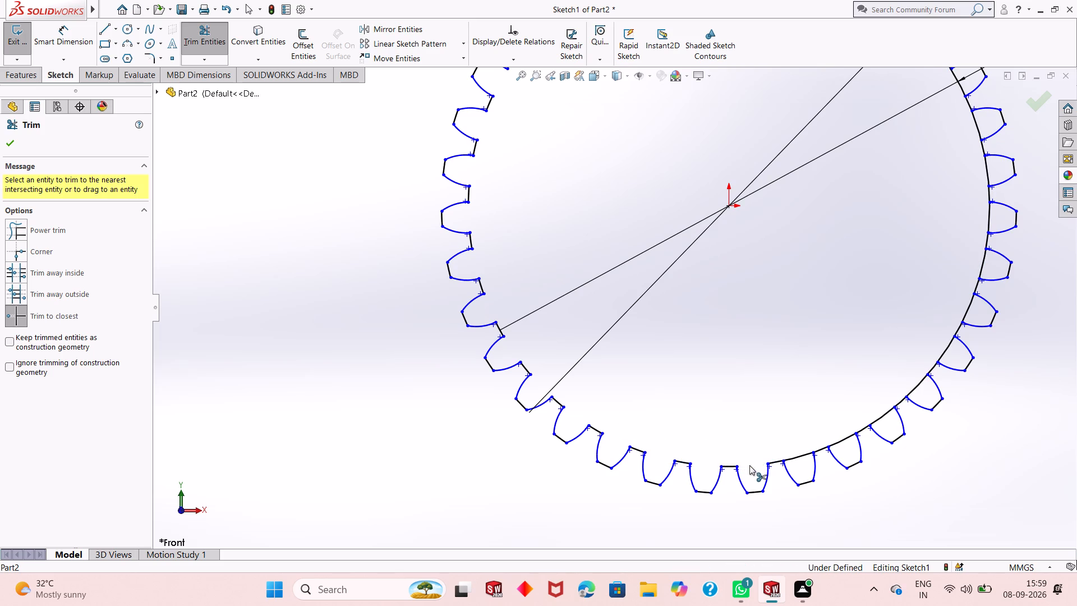
# Trim the 68 mm circle segments inside the next ten teeth counterclockwise, from the lower right up the gear's right side.
pyautogui.click(794, 456)
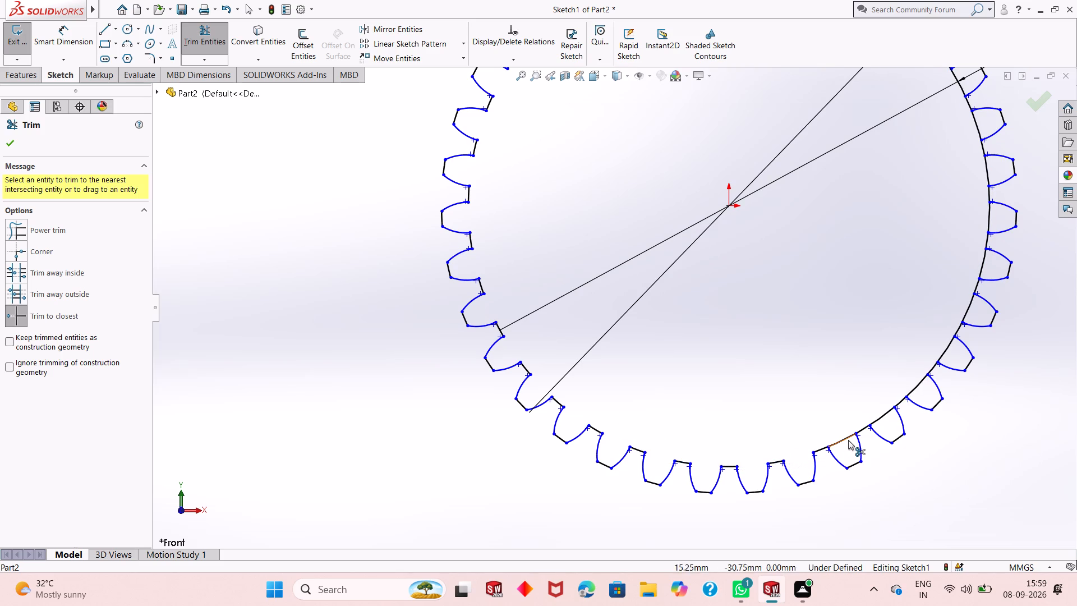
pyautogui.click(848, 440)
pyautogui.click(880, 416)
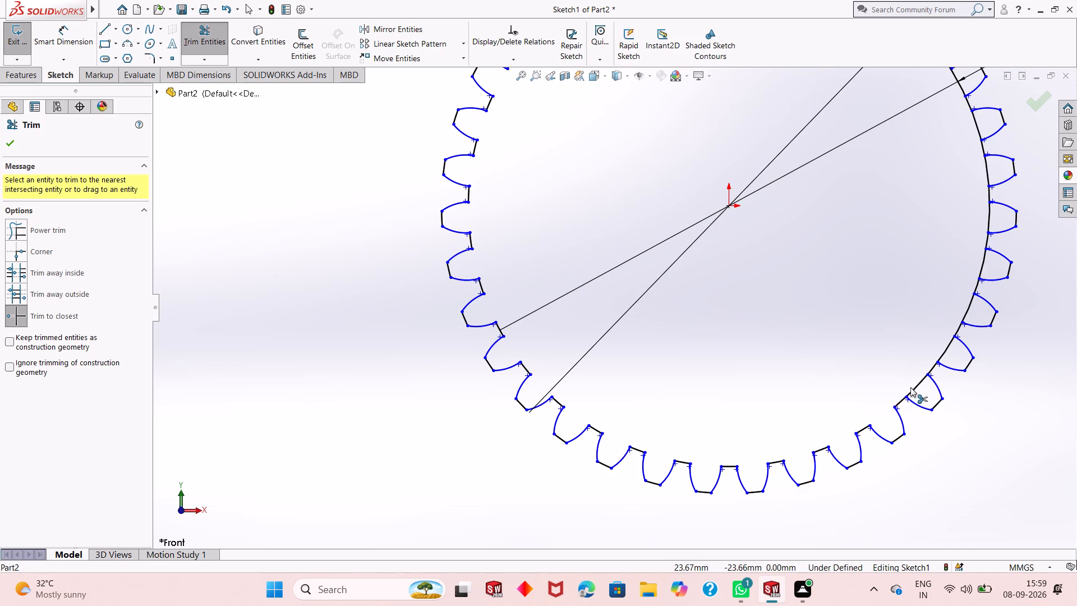
pyautogui.click(914, 387)
pyautogui.click(945, 352)
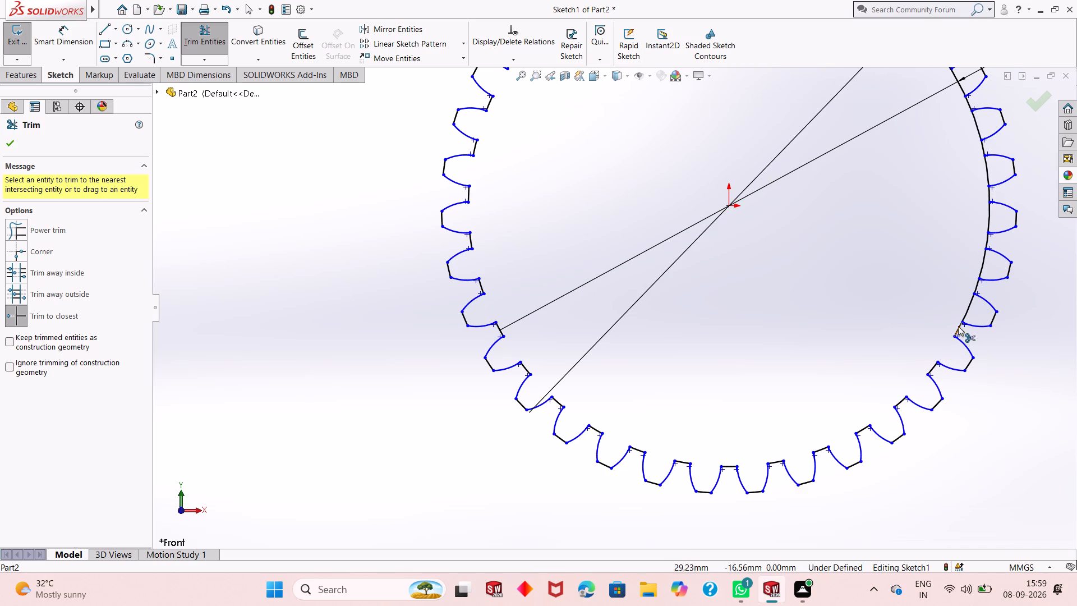
pyautogui.click(969, 311)
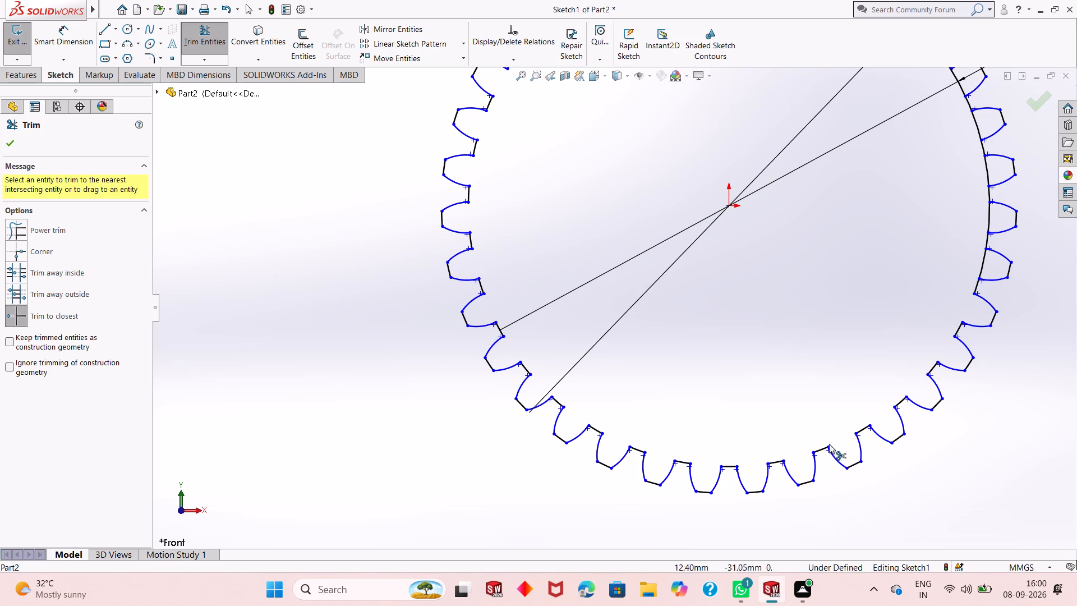
pyautogui.click(984, 260)
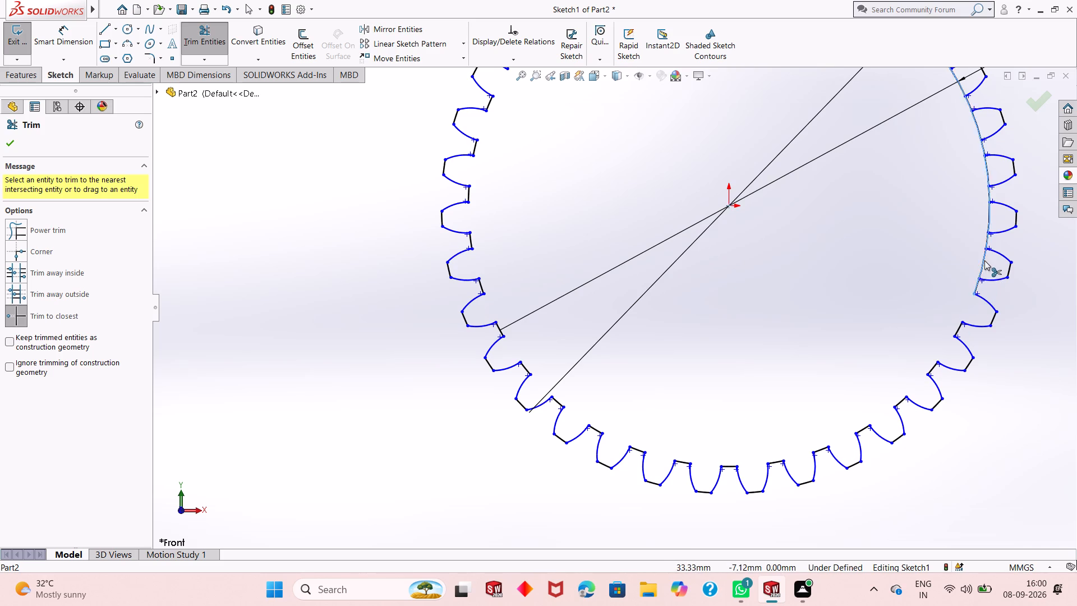
pyautogui.click(991, 210)
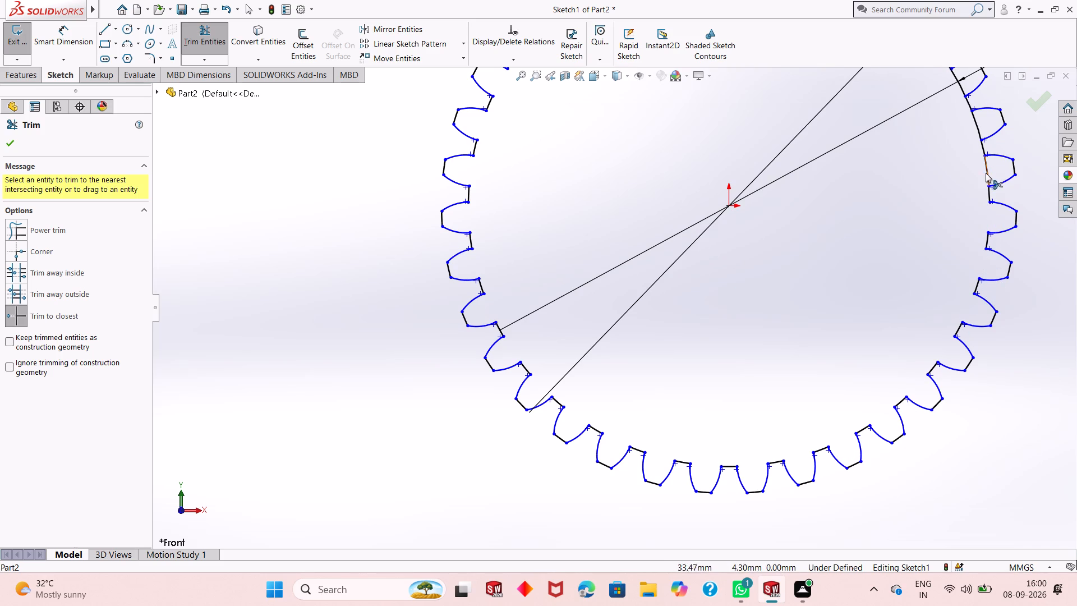
pyautogui.click(986, 173)
pyautogui.click(973, 120)
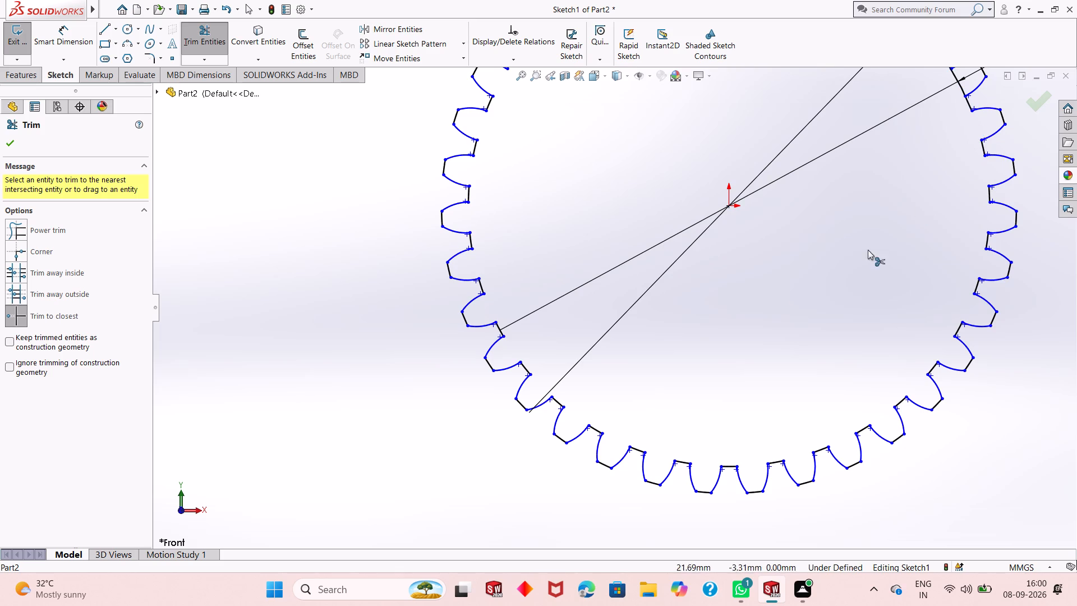
# Trim the 68 mm circle segments inside the next four teeth along the gear's upper-right arc.
pyautogui.scroll(2, 759, 287)
pyautogui.scroll(-3, 801, 96)
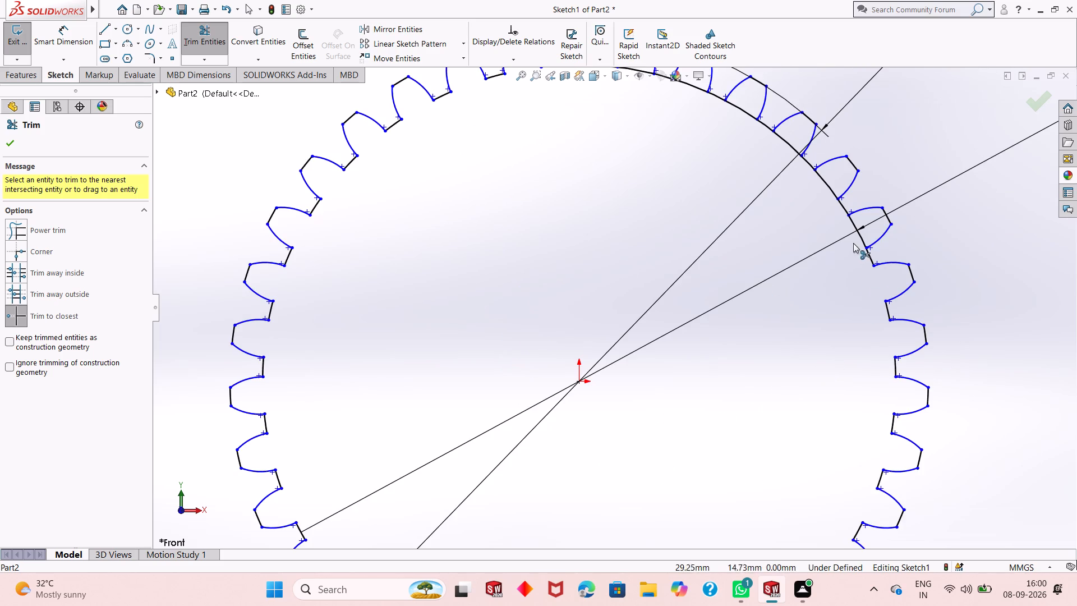
pyautogui.click(860, 236)
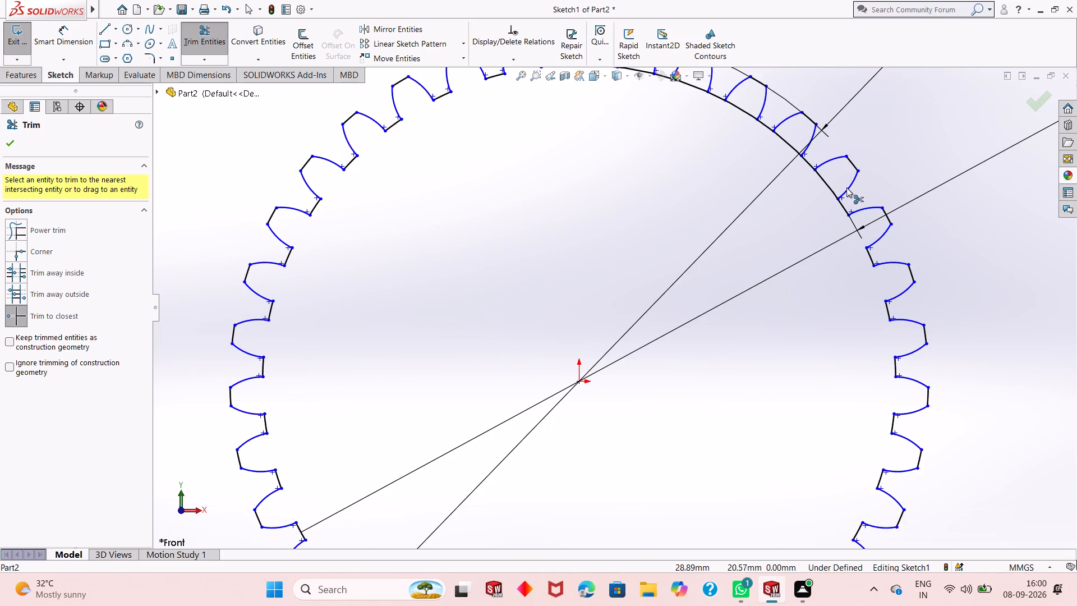
pyautogui.click(826, 181)
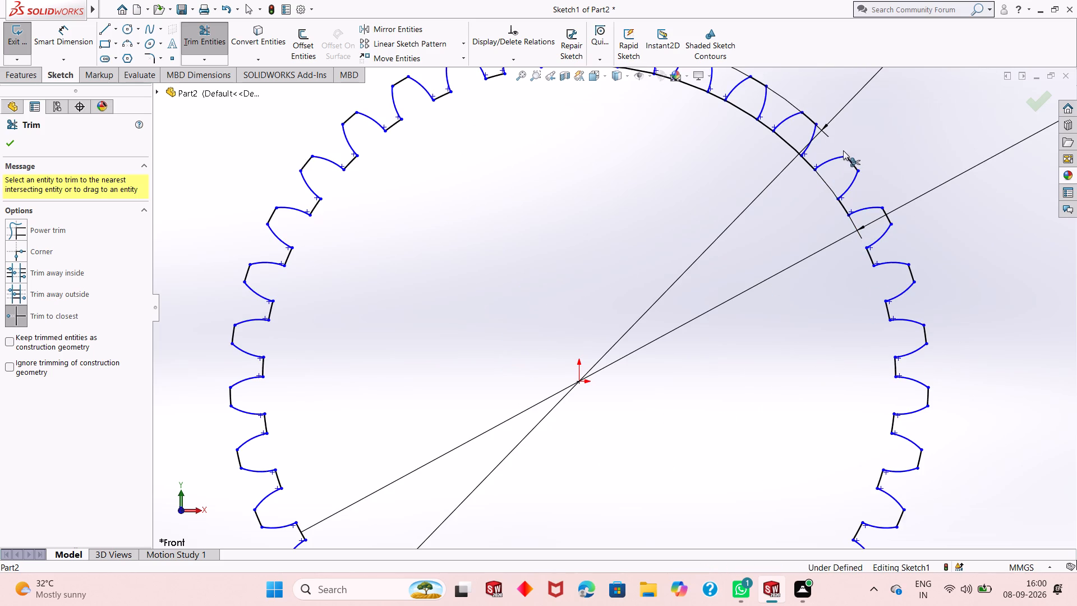
pyautogui.click(786, 144)
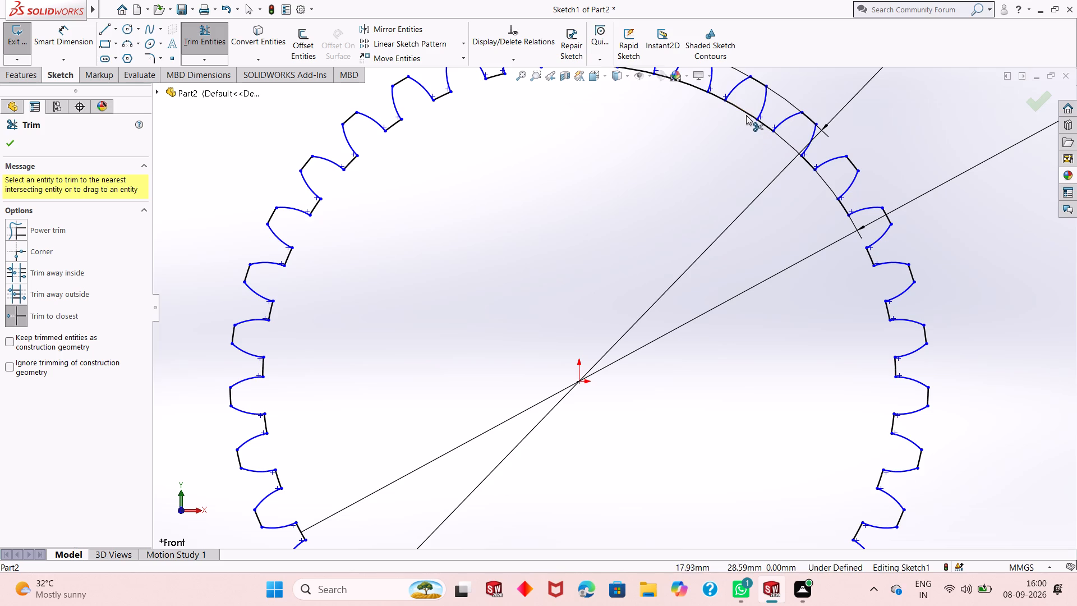
pyautogui.click(745, 109)
# Trim the 68 mm circle segments inside the last two teeth clockwise of the top tooth and finish trimming.
pyautogui.scroll(2, 782, 235)
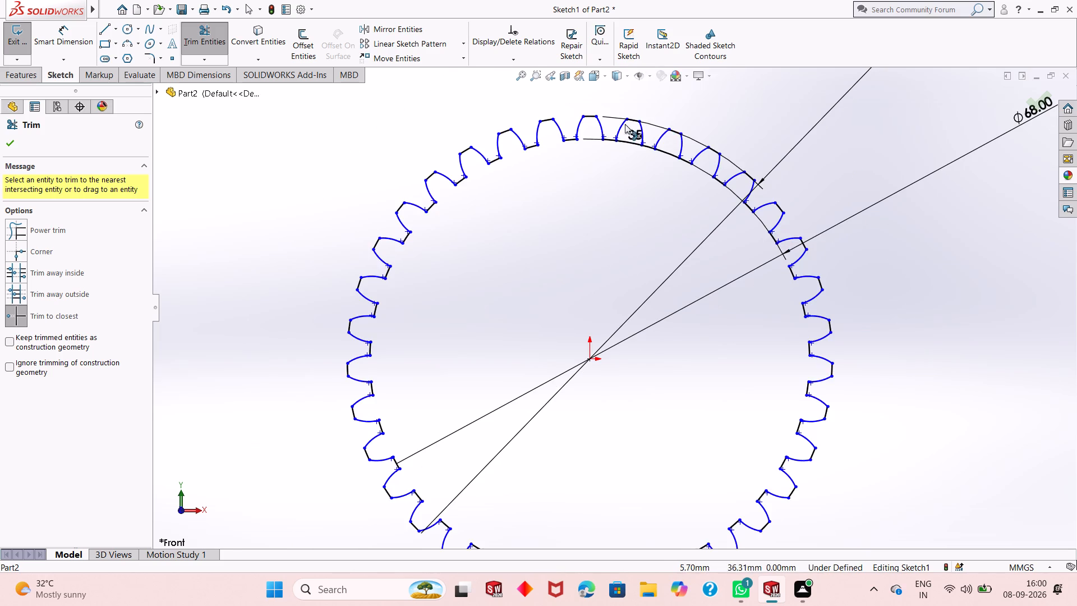
pyautogui.scroll(-4, 623, 129)
pyautogui.click(718, 219)
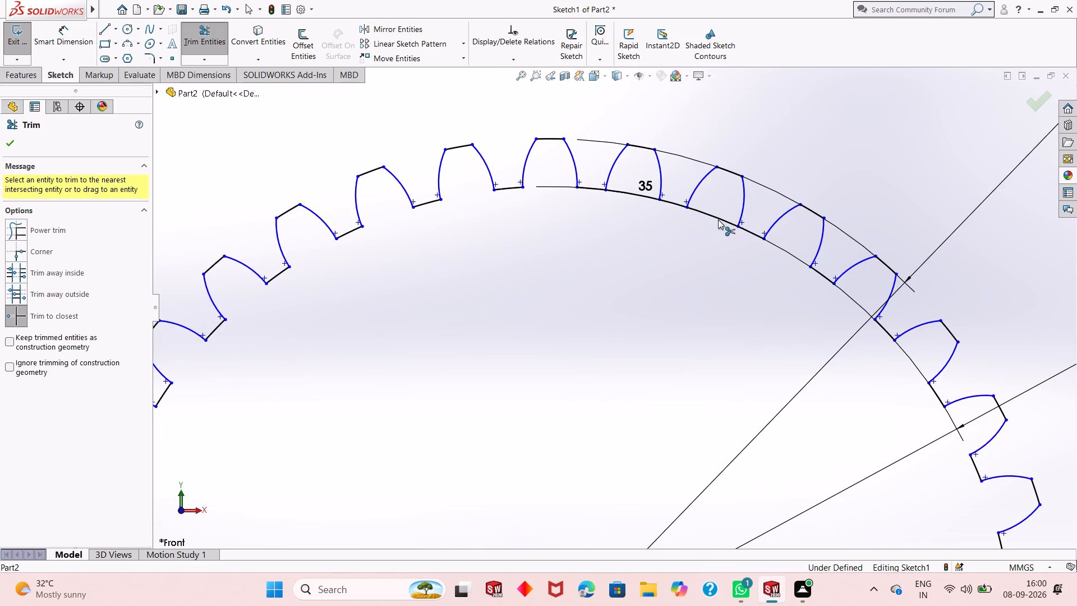
pyautogui.click(641, 195)
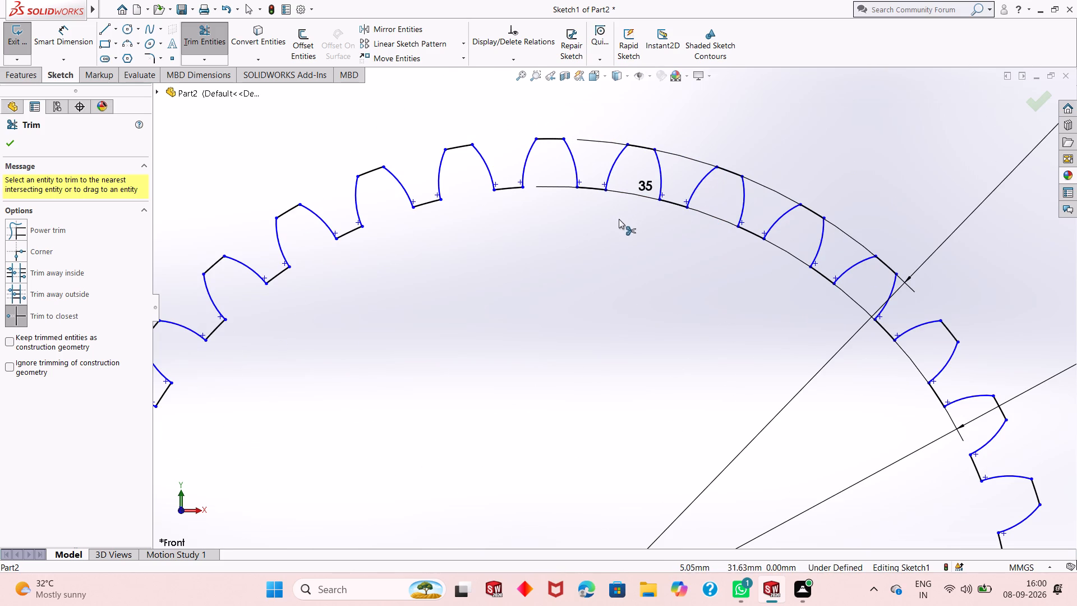
pyautogui.scroll(6, 647, 252)
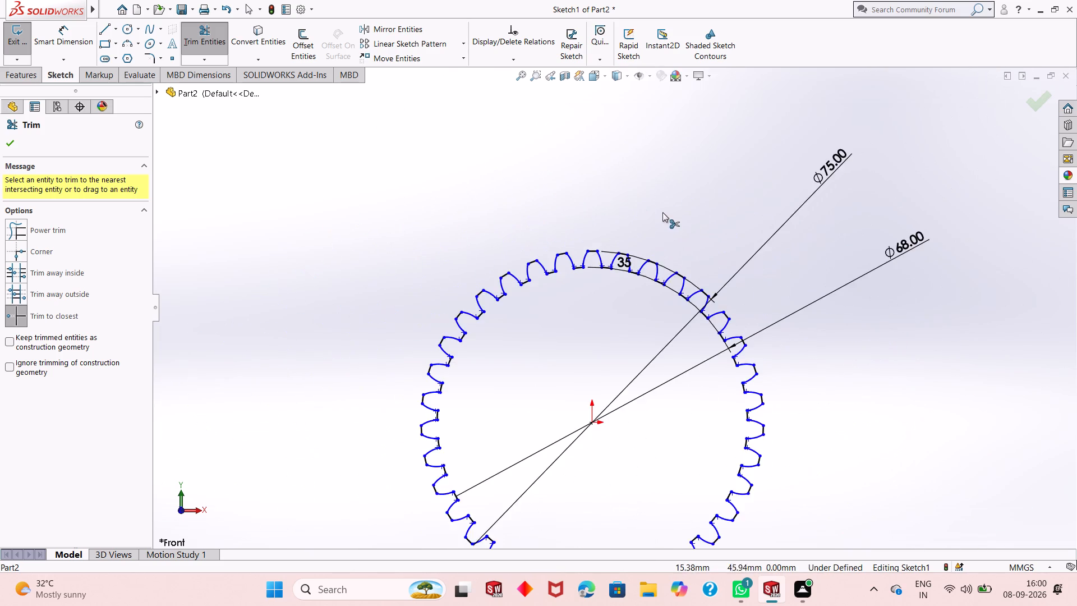
pyautogui.scroll(2, 662, 212)
pyautogui.scroll(-3, 579, 470)
pyautogui.scroll(2, 579, 470)
pyautogui.scroll(-2, 643, 277)
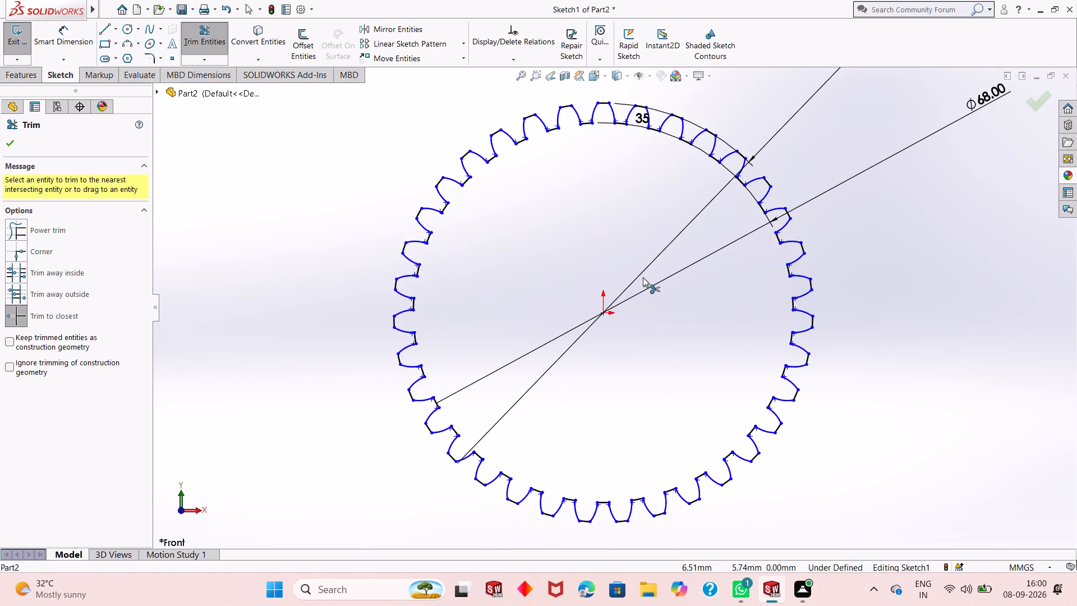
pyautogui.rightClick(568, 232)
pyautogui.click(602, 272)
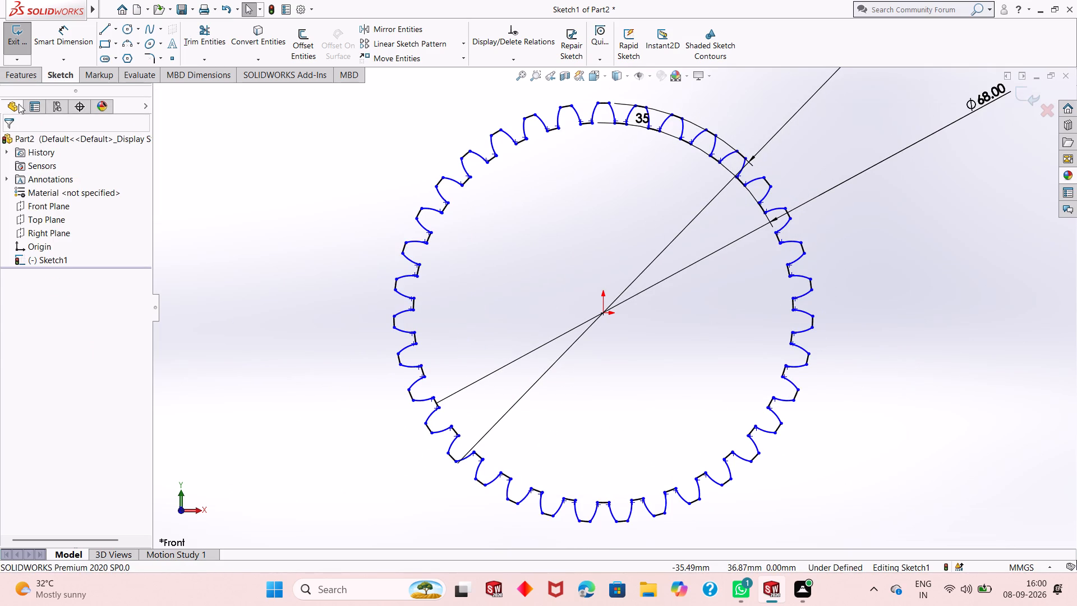
# Extrude the trimmed gear profile as a solid boss to a blind depth of 40 mm in the reversed direction.
pyautogui.click(39, 73)
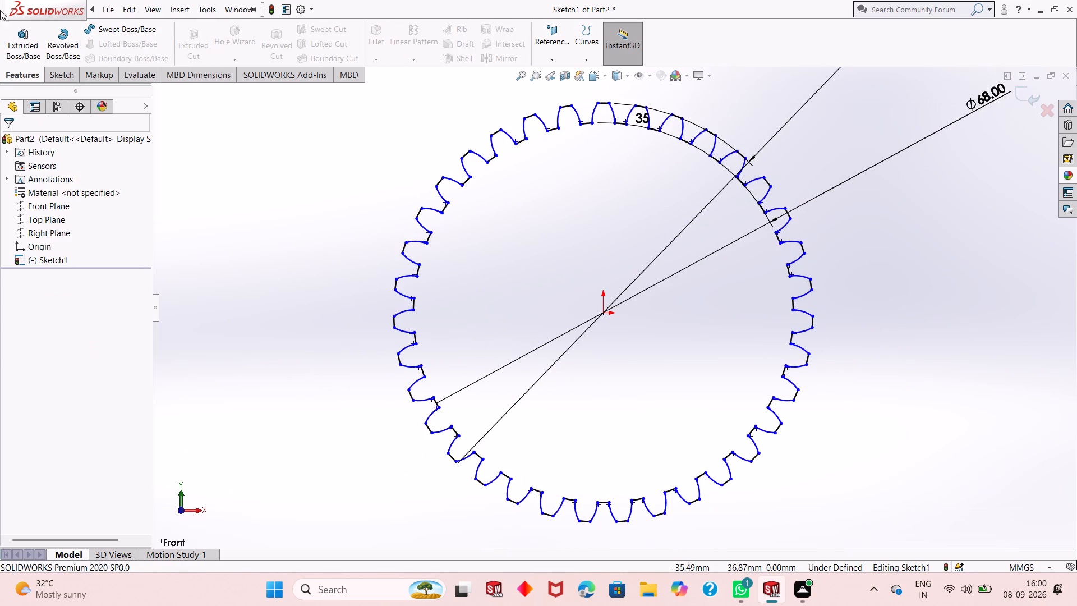
pyautogui.click(24, 39)
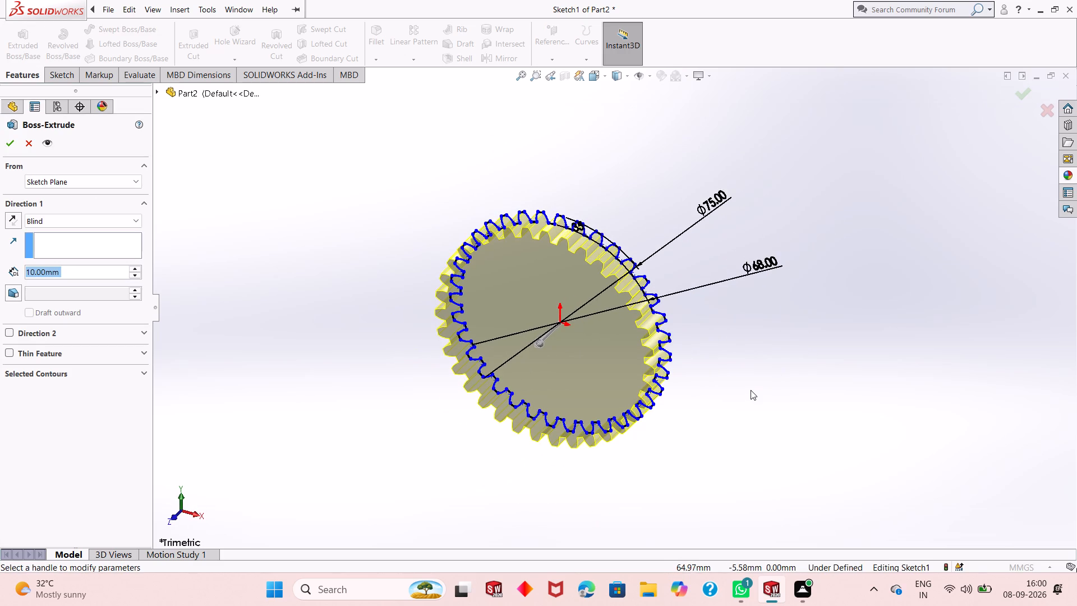
pyautogui.click(13, 217)
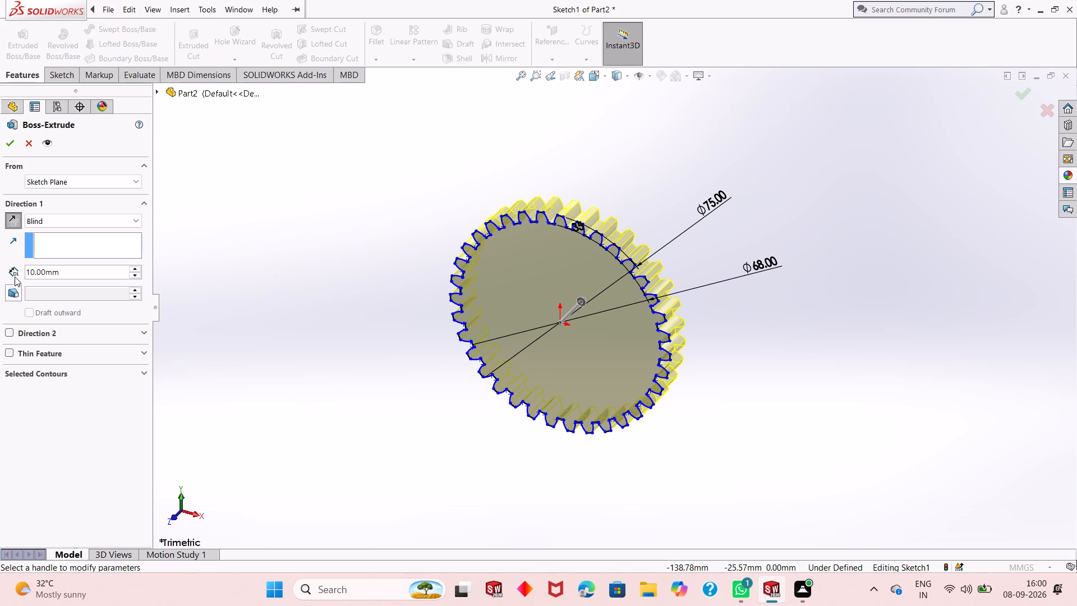
pyautogui.doubleClick(66, 275)
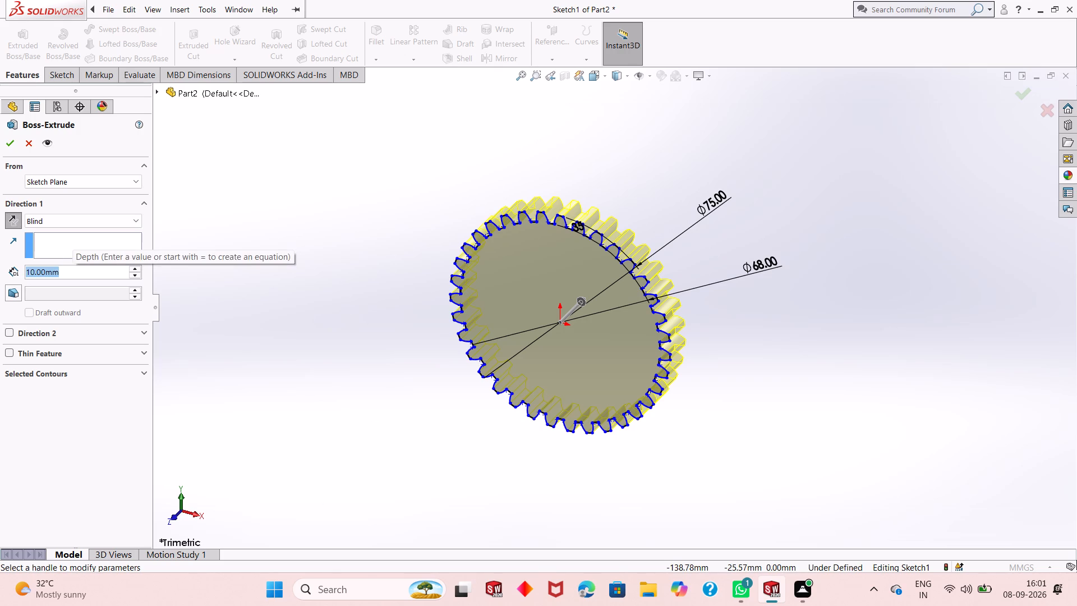
pyautogui.write('40')
pyautogui.press('Return')
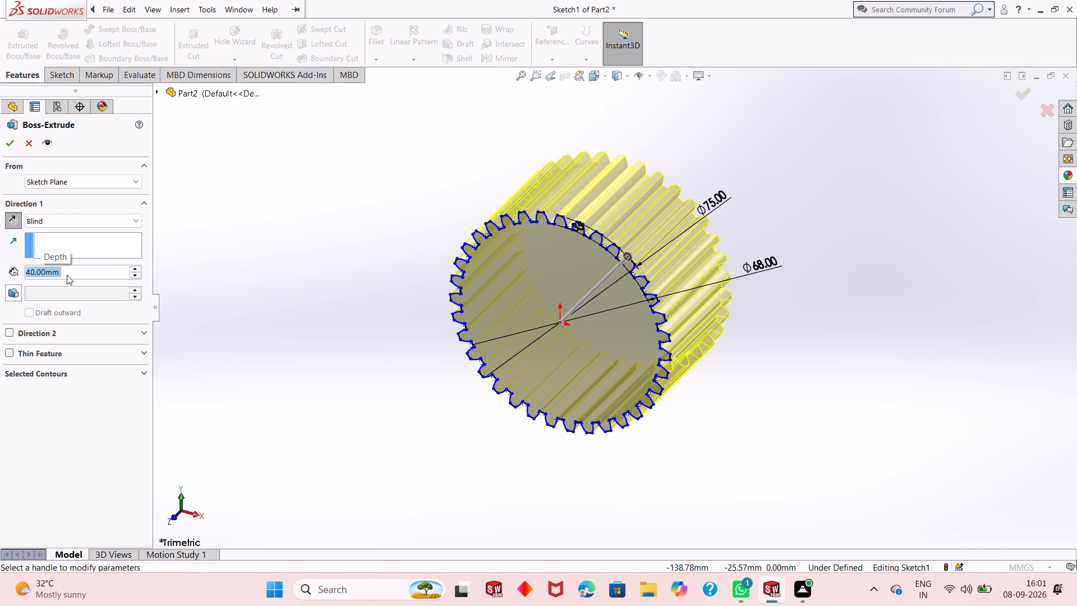
pyautogui.click(4, 143)
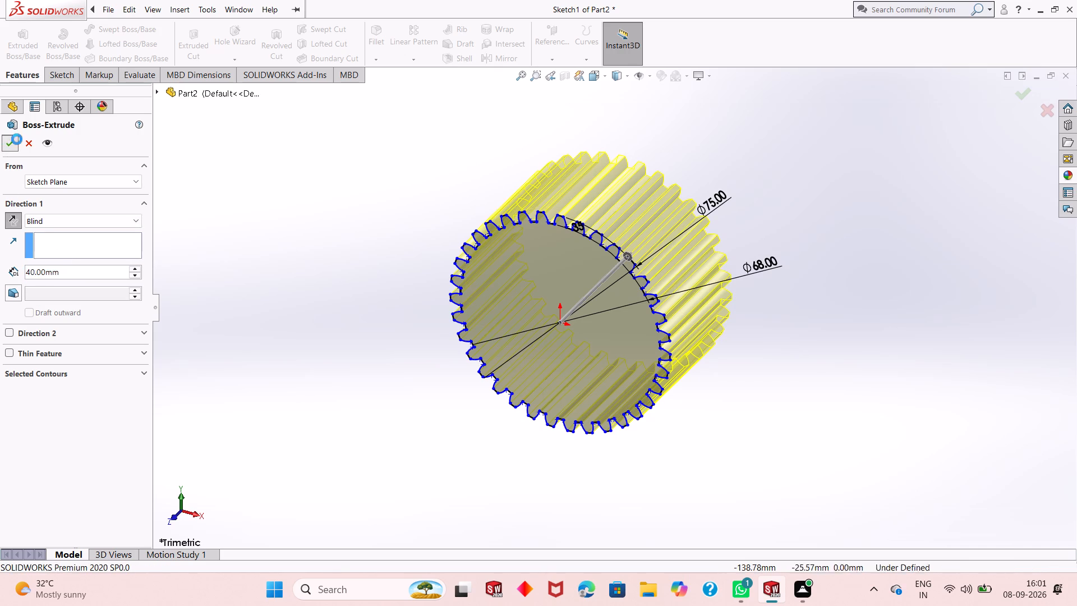
pyautogui.press('`')
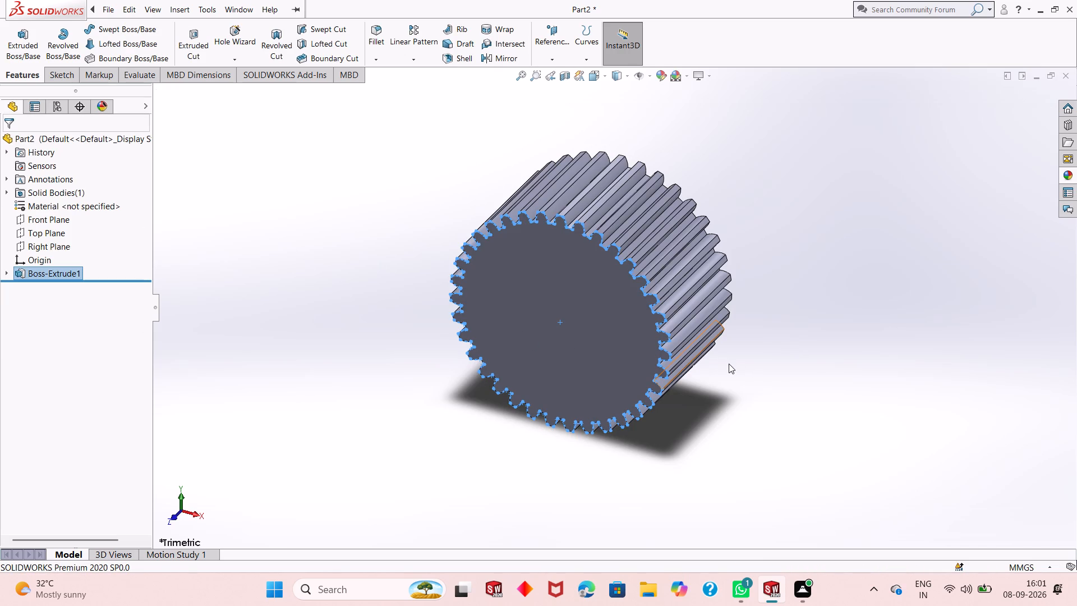
pyautogui.press('Escape')
# Edit the gear's boss extrusion and set its blind depth to 20 mm.
pyautogui.moveTo(608, 364); pyautogui.dragTo(650, 293, button='middle')
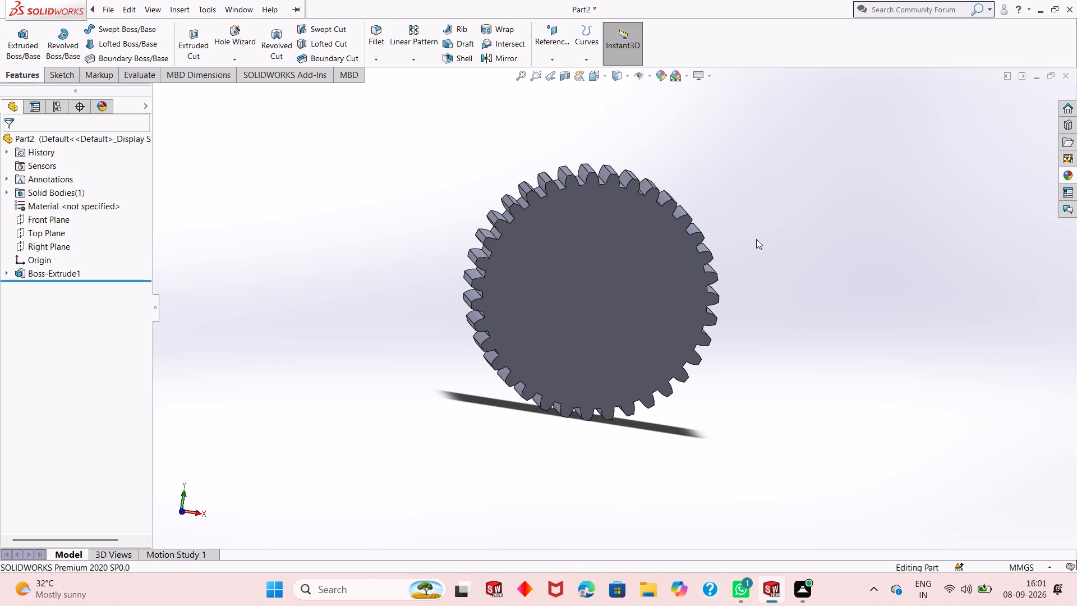
pyautogui.click(65, 281)
pyautogui.press('Escape')
pyautogui.press('Escape')
pyautogui.click(70, 277)
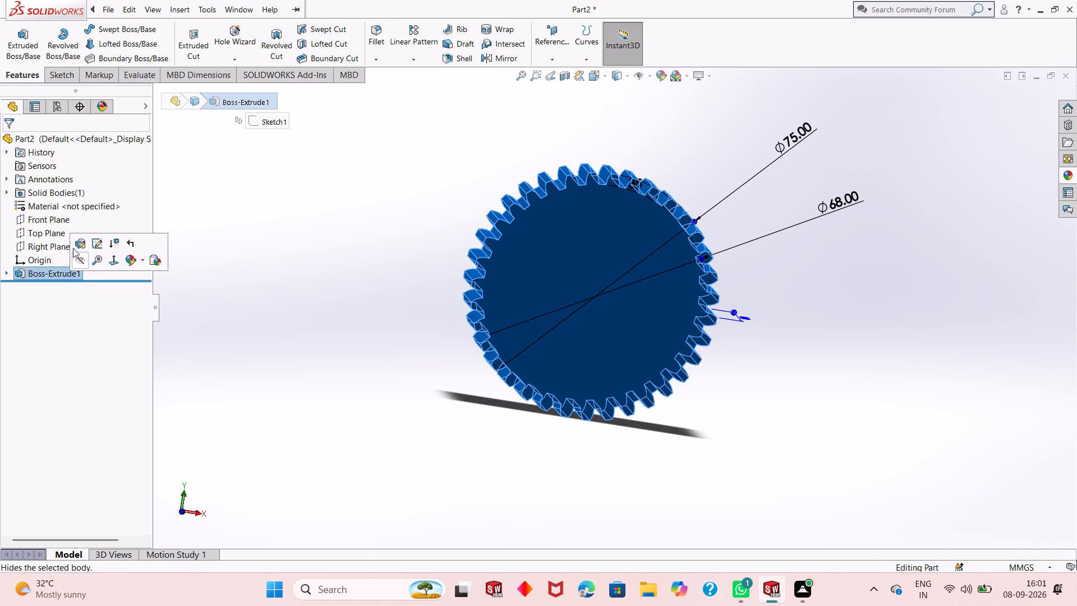
pyautogui.click(73, 248)
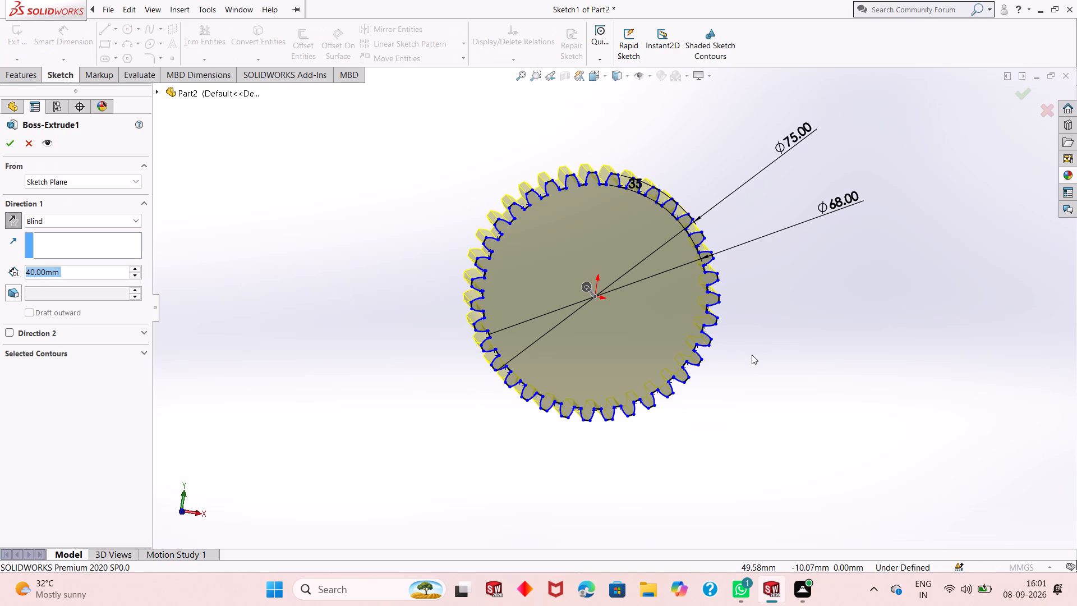
pyautogui.moveTo(752, 355); pyautogui.dragTo(691, 428, button='middle')
pyautogui.doubleClick(71, 270)
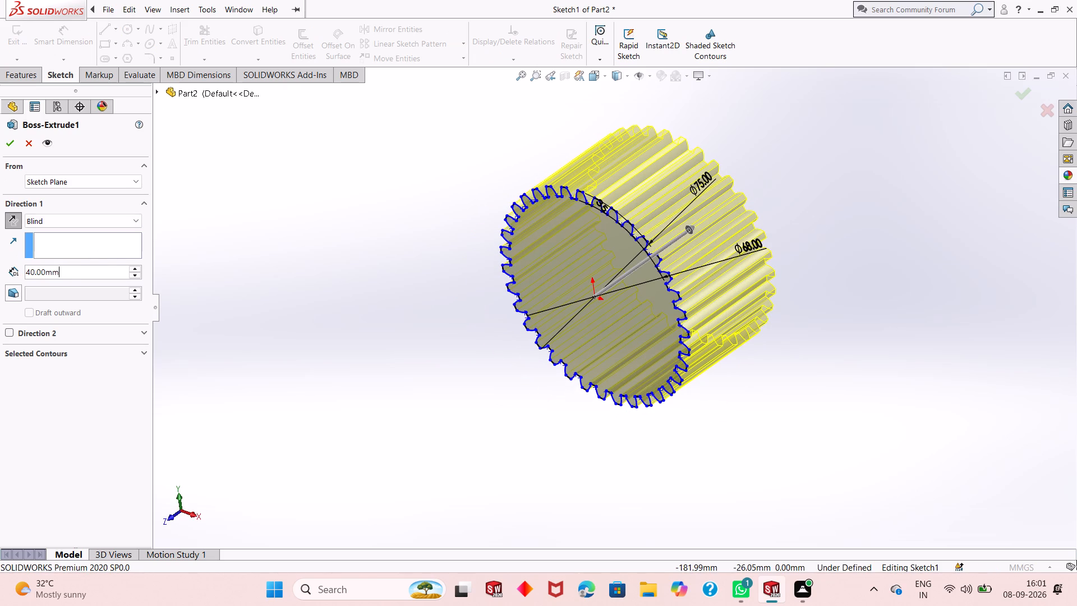
pyautogui.doubleClick(71, 272)
pyautogui.write('20')
pyautogui.press('Return')
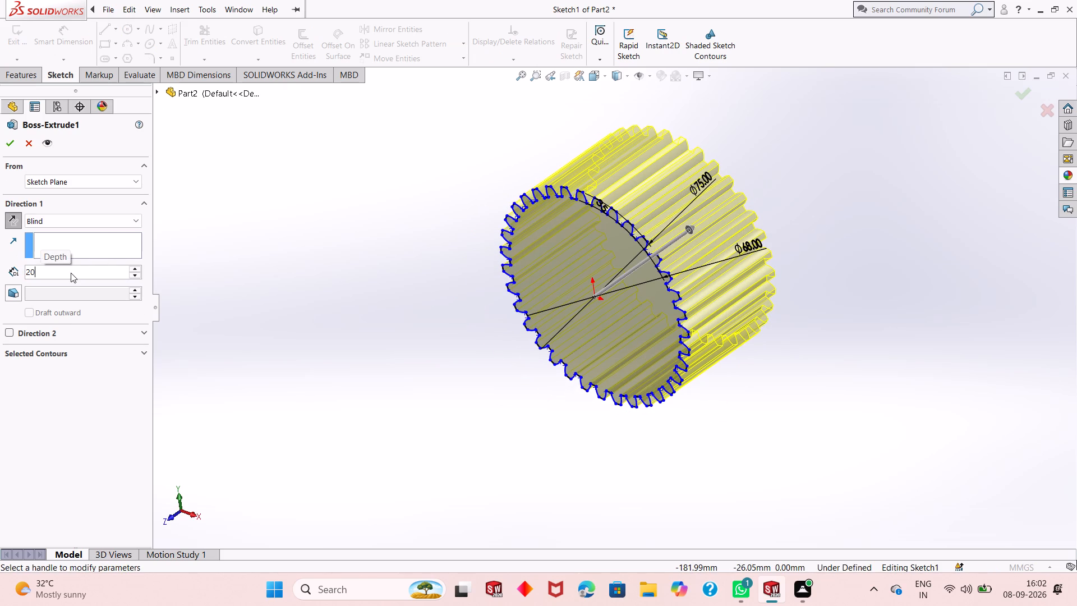
pyautogui.click(12, 145)
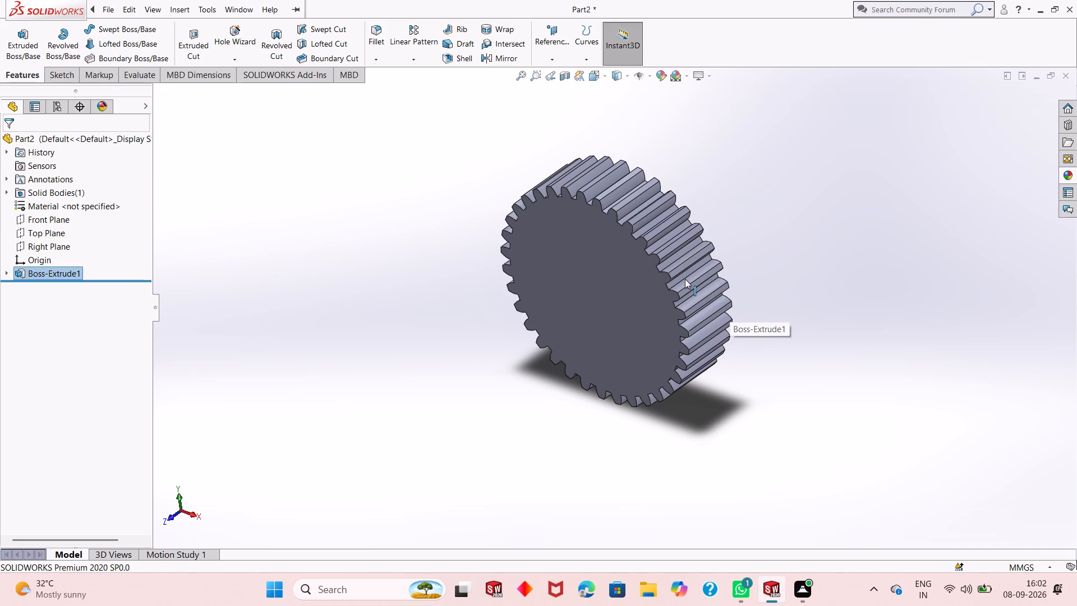
# Start a sketch on the gear's front face and draw a circle of radius 30 mm centred on the origin.
pyautogui.moveTo(684, 278); pyautogui.dragTo(742, 226, button='middle')
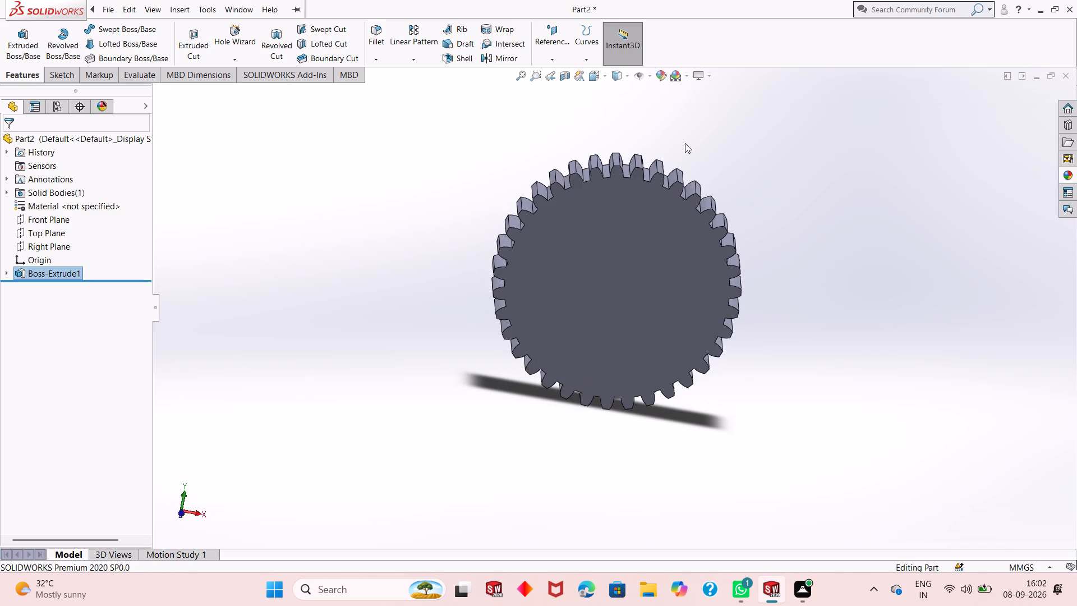
pyautogui.click(602, 242)
pyautogui.click(650, 212)
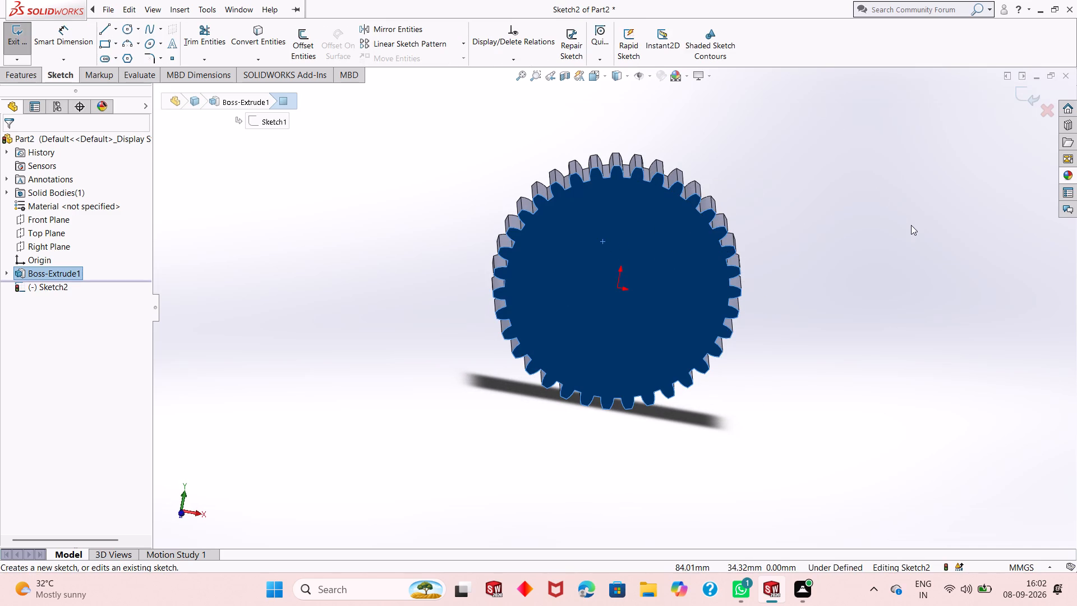
pyautogui.hotkey('ctrl', '8')
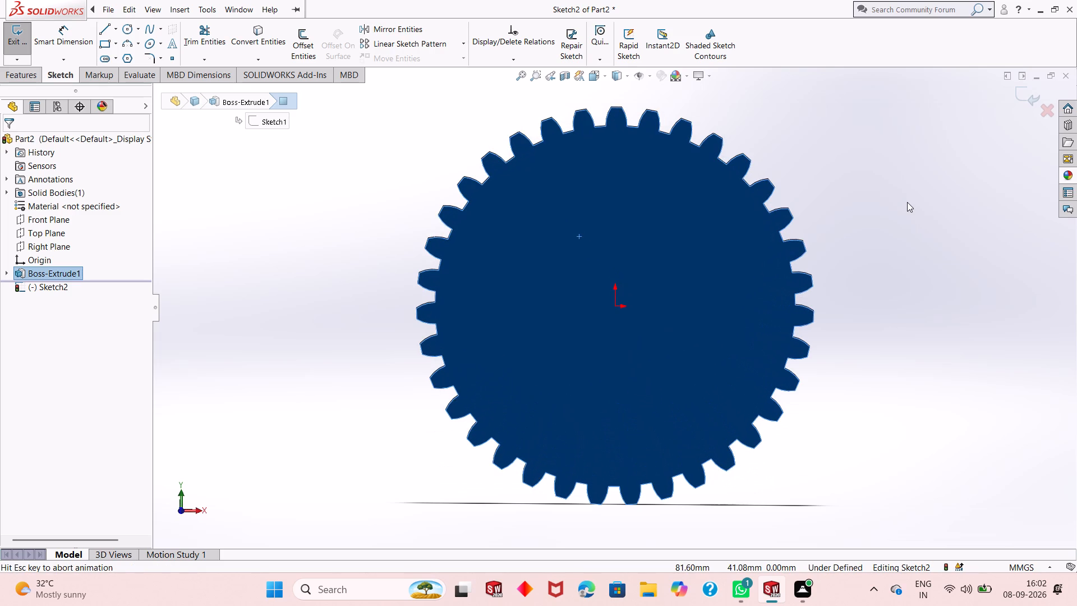
pyautogui.press('Escape')
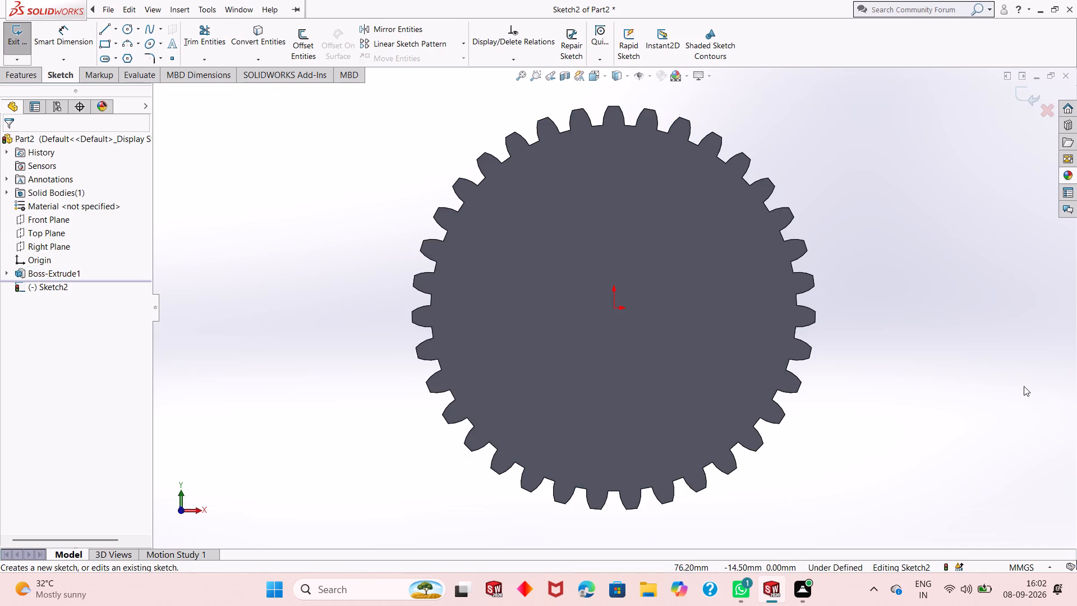
pyautogui.click(127, 27)
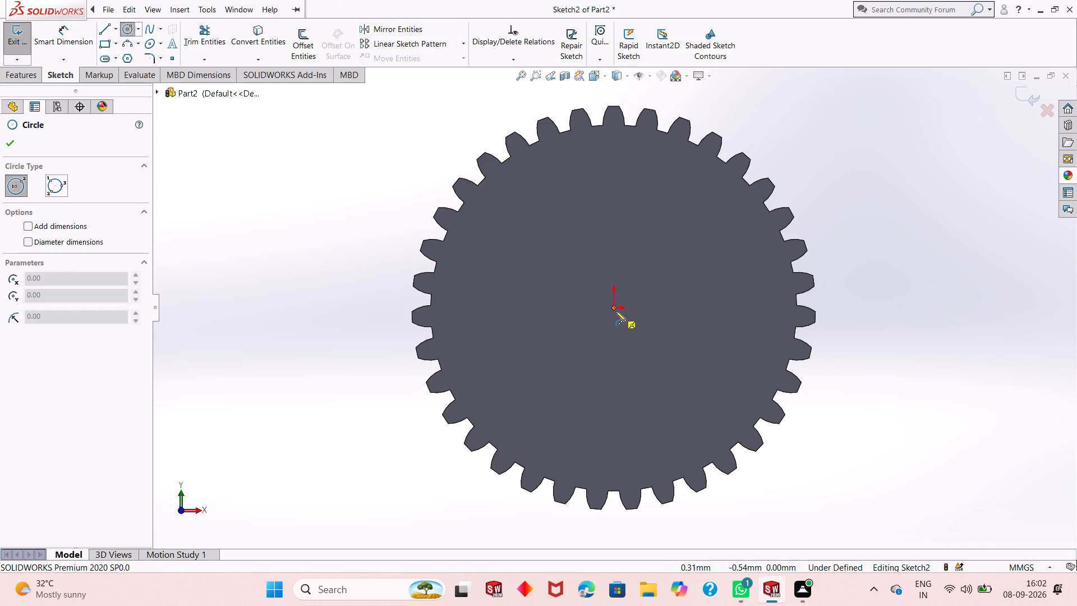
pyautogui.click(615, 311)
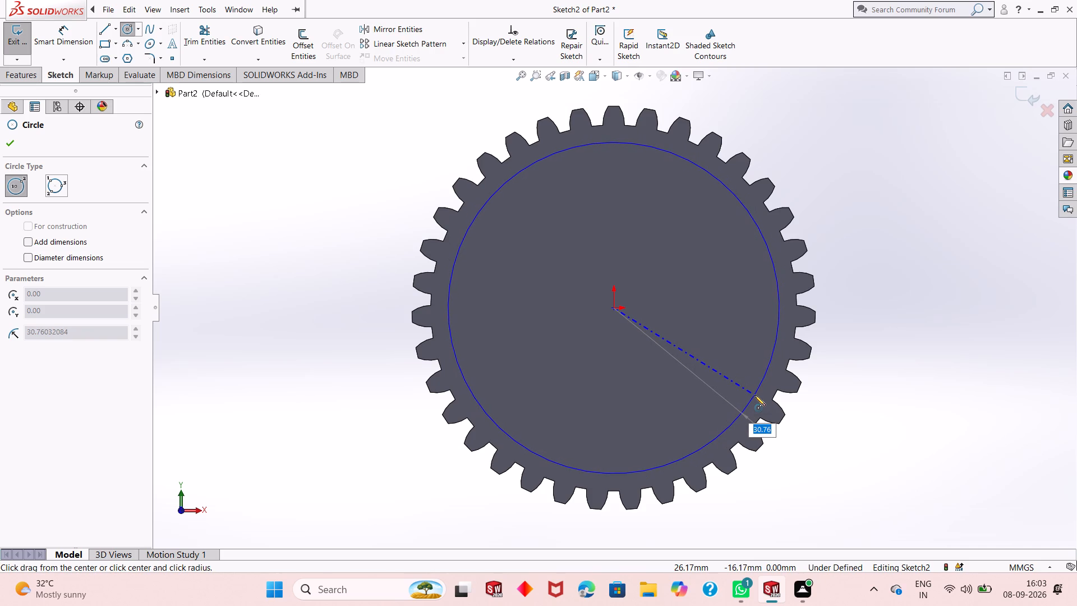
pyautogui.write('30')
pyautogui.press('Return')
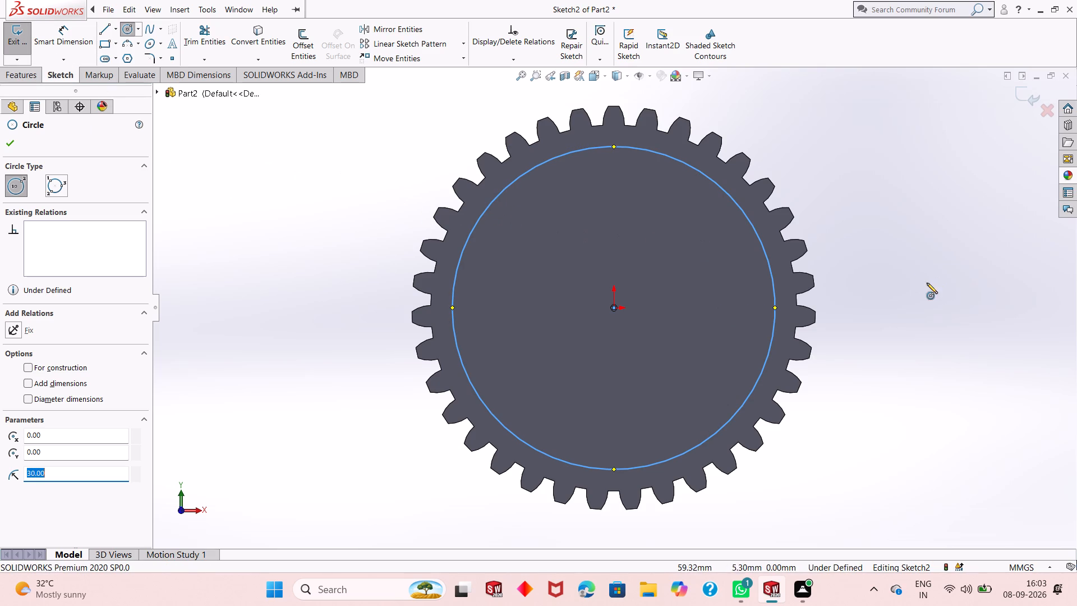
# Cut-extrude the 30 mm radius circle into the gear's front face to a blind depth of 5 mm.
pyautogui.moveTo(915, 292); pyautogui.dragTo(846, 356, button='middle')
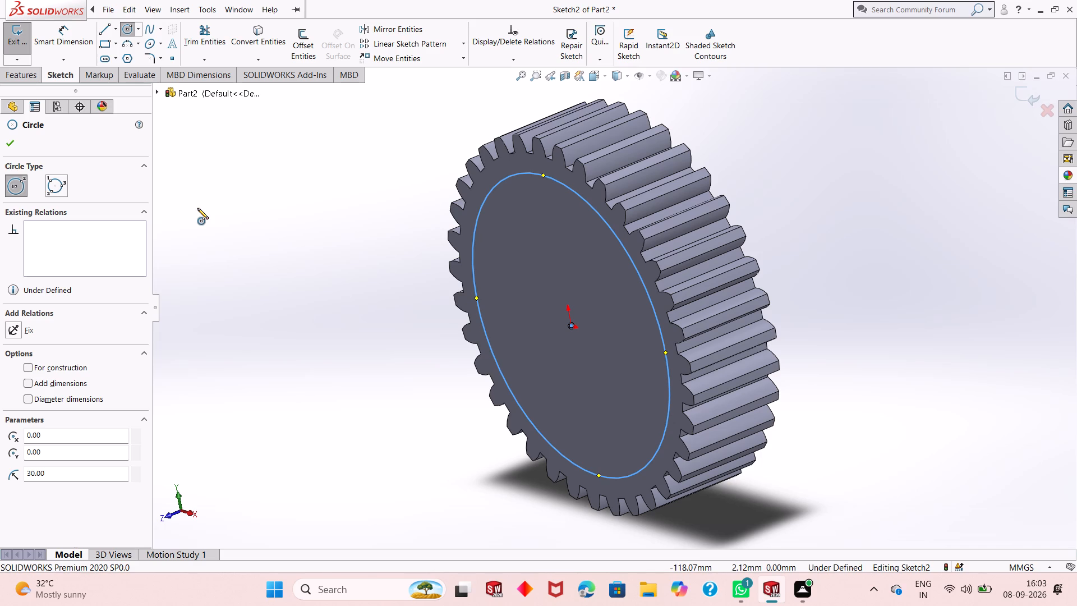
pyautogui.click(24, 71)
pyautogui.click(189, 38)
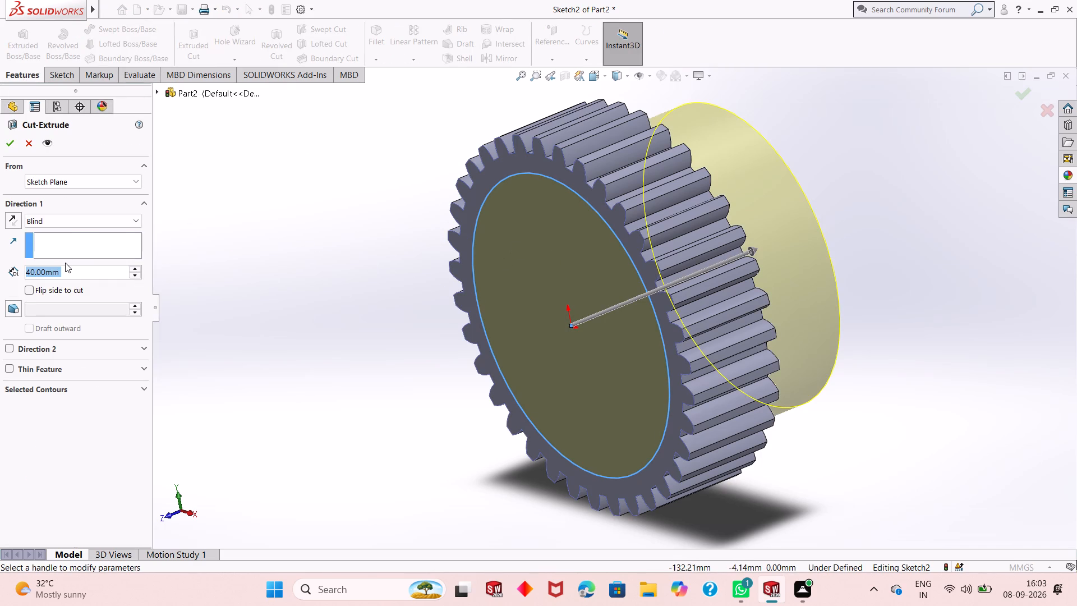
pyautogui.press('5')
pyautogui.press('Return')
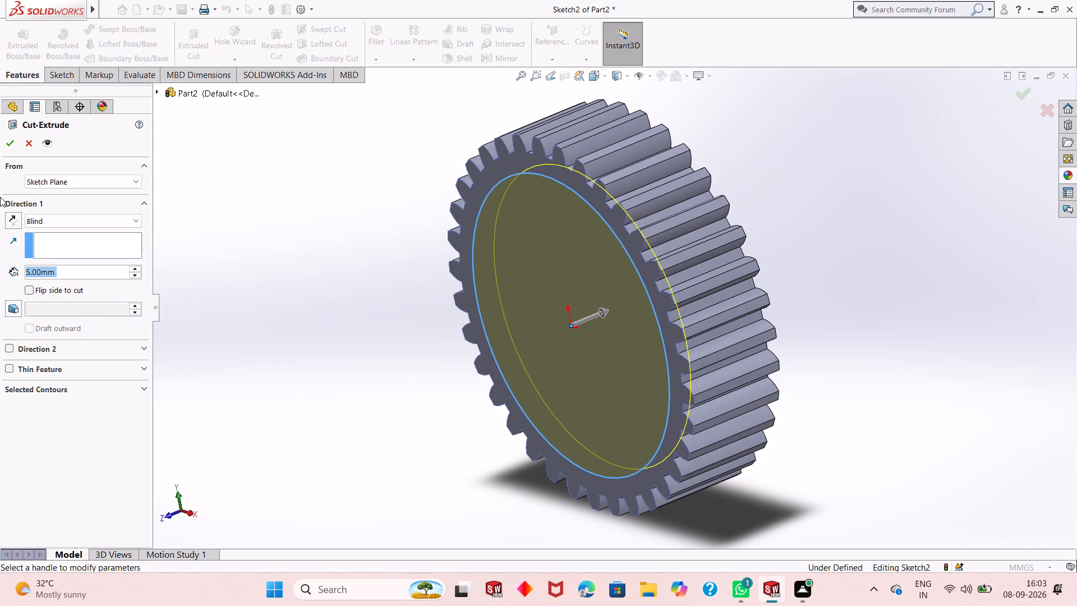
pyautogui.click(12, 144)
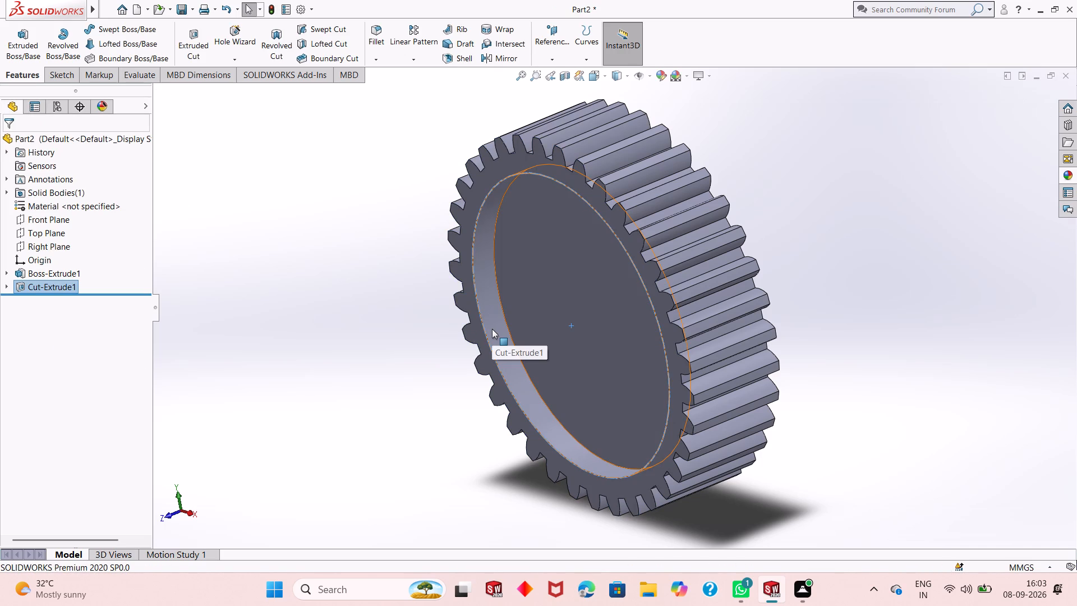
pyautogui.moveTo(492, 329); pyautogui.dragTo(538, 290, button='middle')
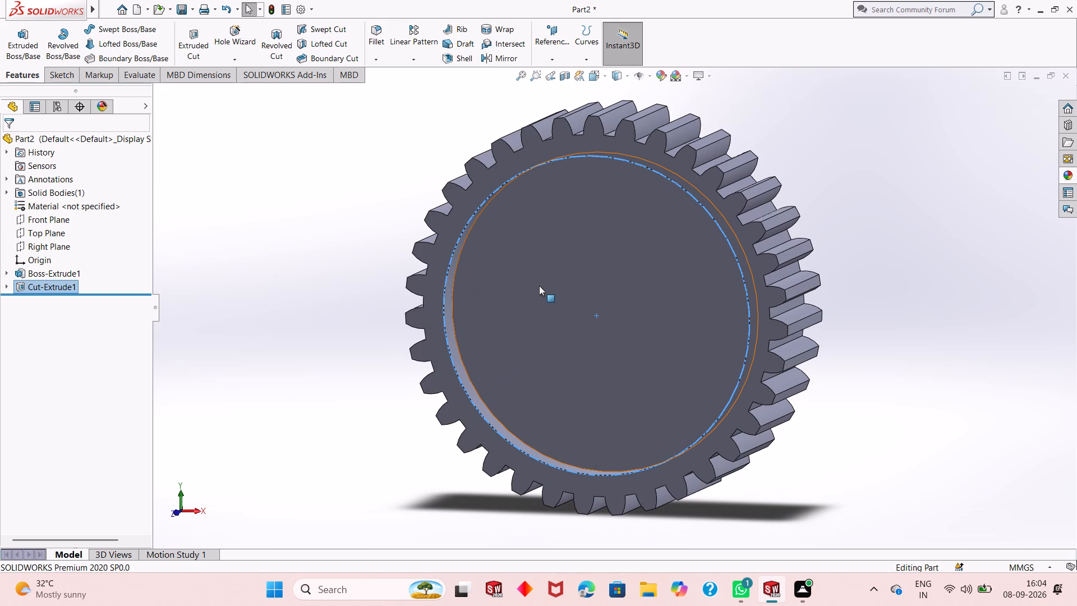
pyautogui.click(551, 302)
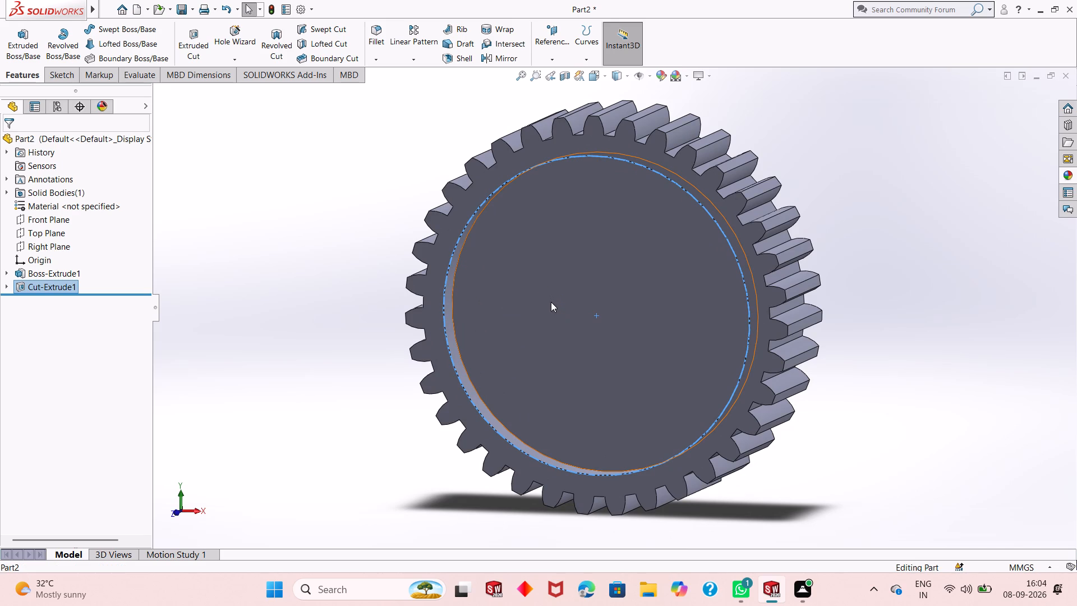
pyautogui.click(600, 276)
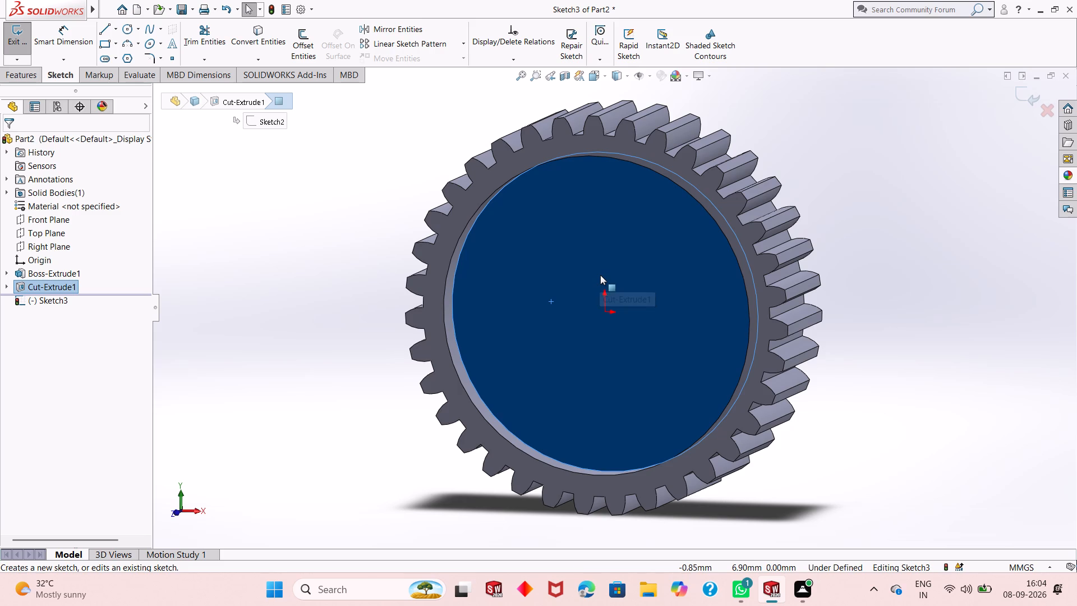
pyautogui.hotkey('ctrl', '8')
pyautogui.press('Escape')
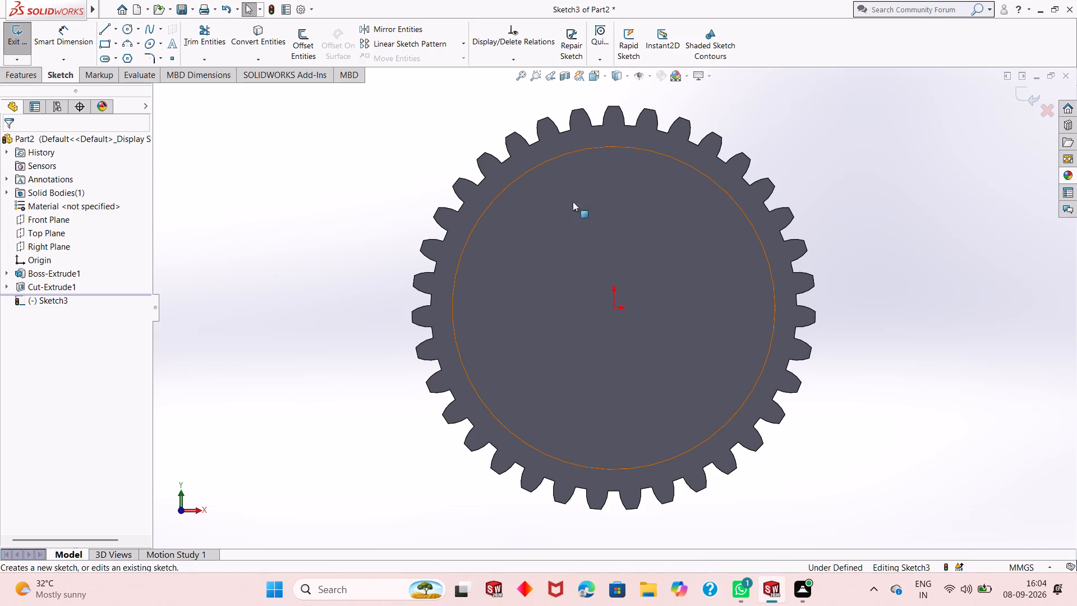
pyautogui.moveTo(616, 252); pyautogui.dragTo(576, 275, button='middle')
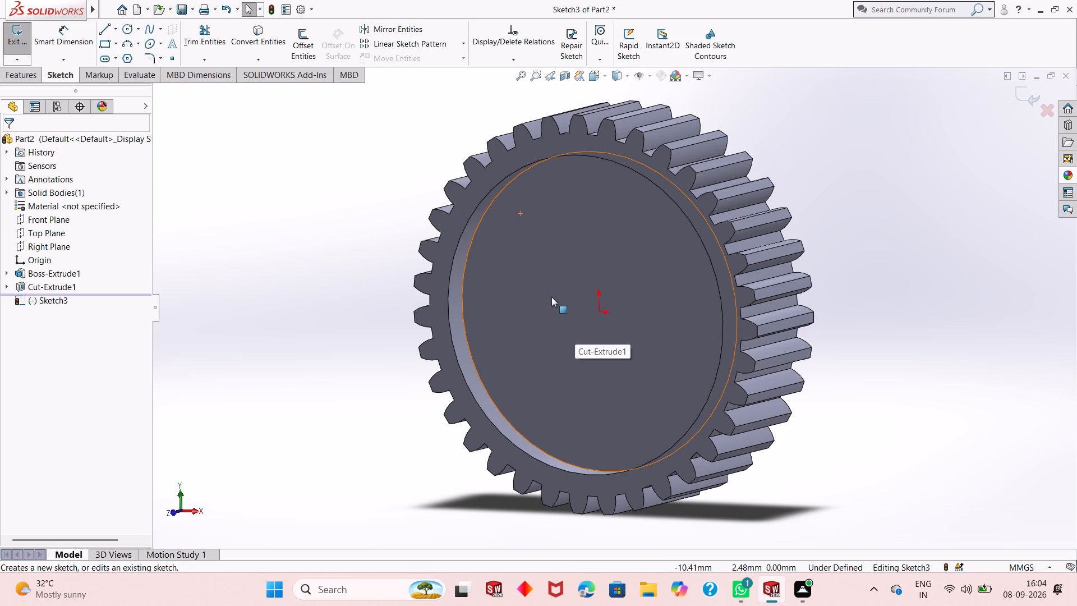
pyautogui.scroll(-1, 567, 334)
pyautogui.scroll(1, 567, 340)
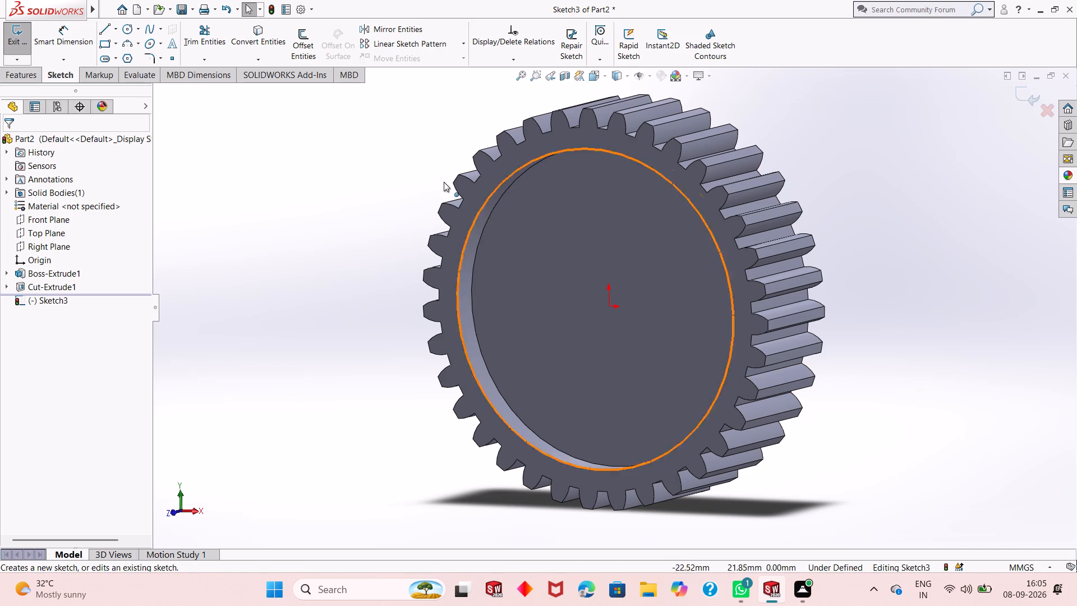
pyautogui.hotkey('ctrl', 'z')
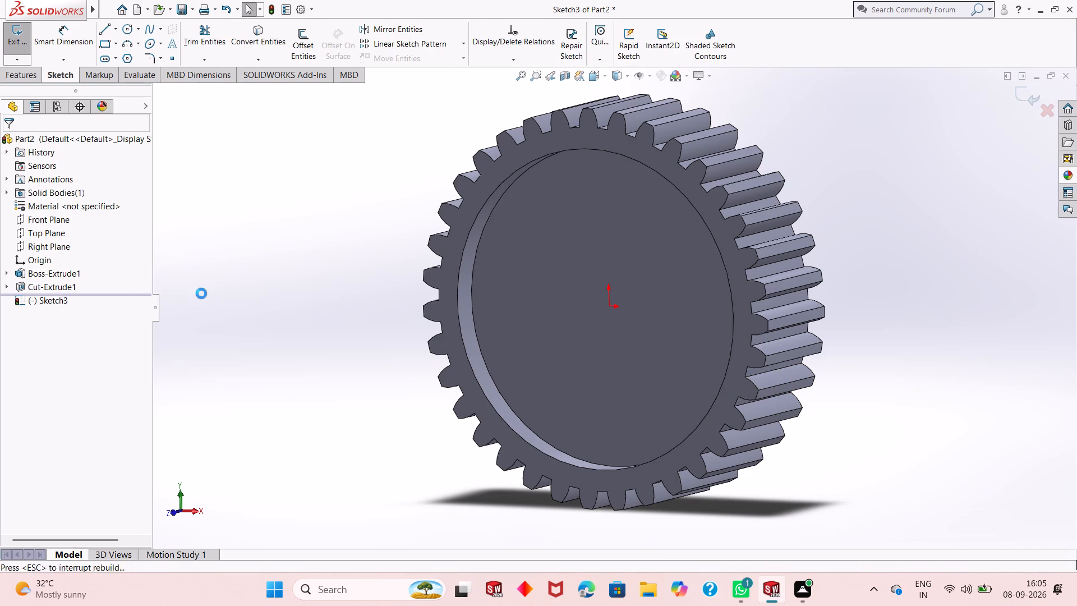
# Edit the circular recess cut in the gear's front face and set its blind depth to 3 mm.
pyautogui.click(43, 291)
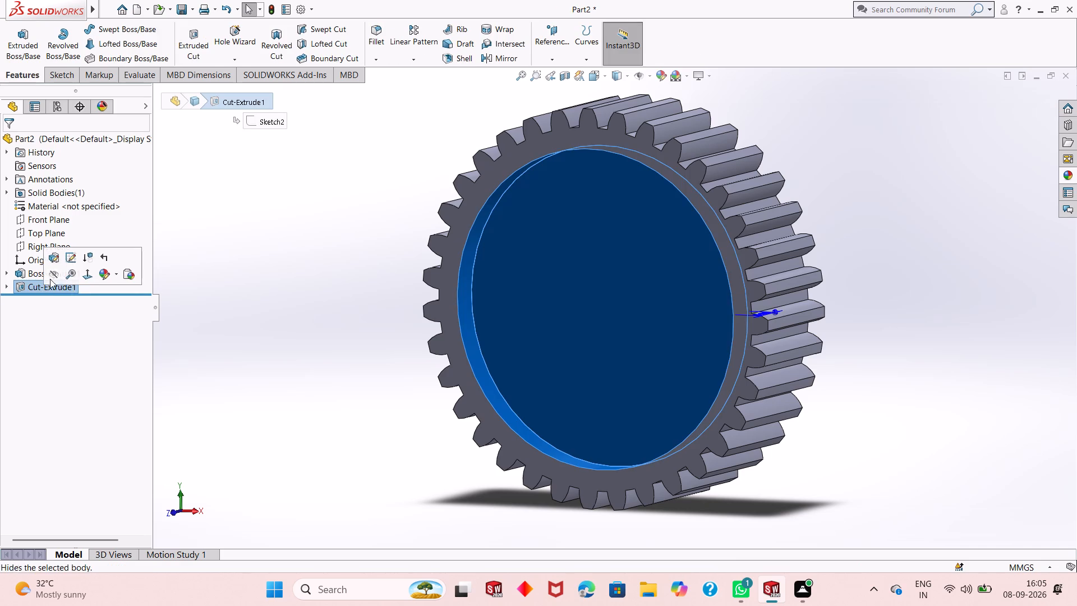
pyautogui.click(57, 260)
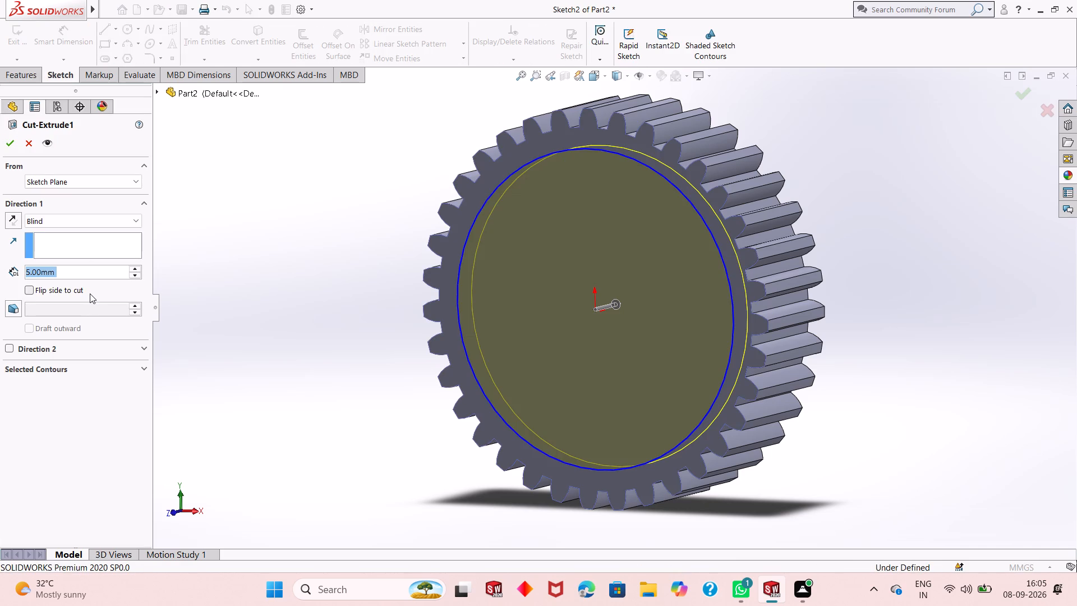
pyautogui.press('4')
pyautogui.press('Return')
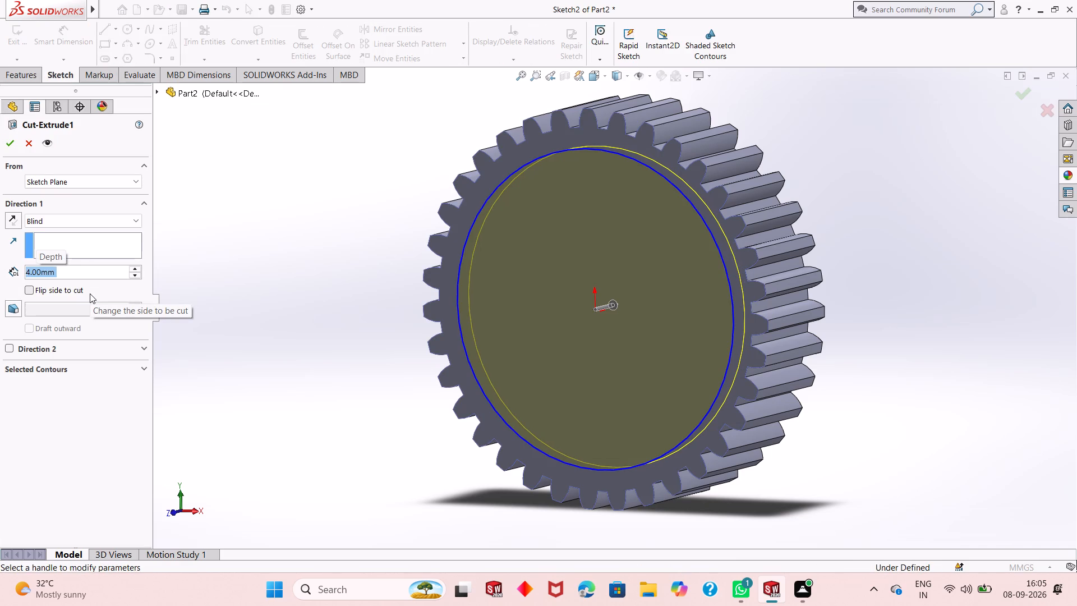
pyautogui.press('3')
pyautogui.press('Return')
pyautogui.click(10, 141)
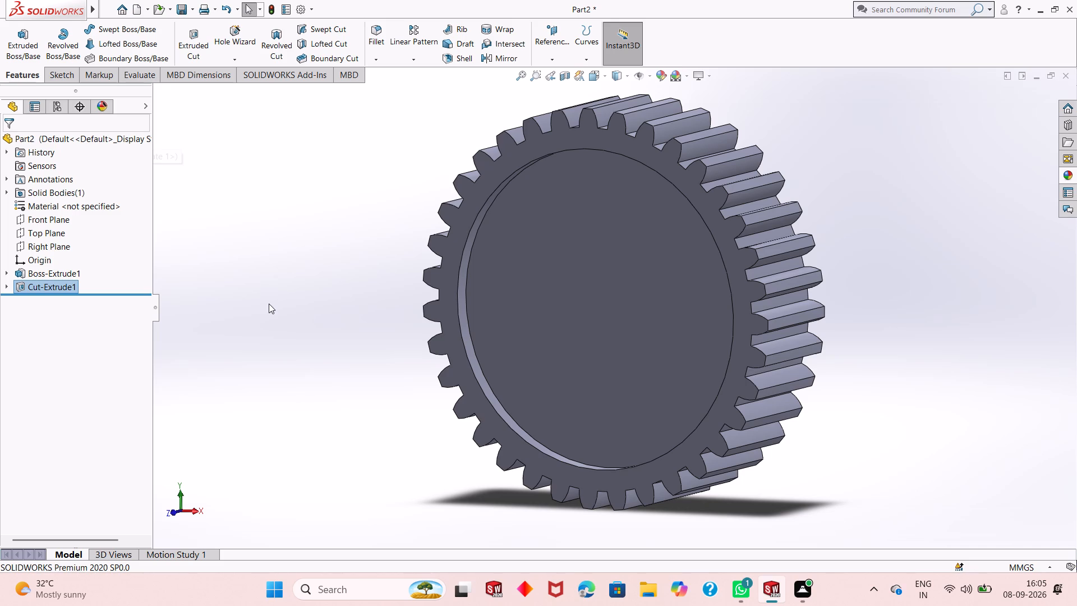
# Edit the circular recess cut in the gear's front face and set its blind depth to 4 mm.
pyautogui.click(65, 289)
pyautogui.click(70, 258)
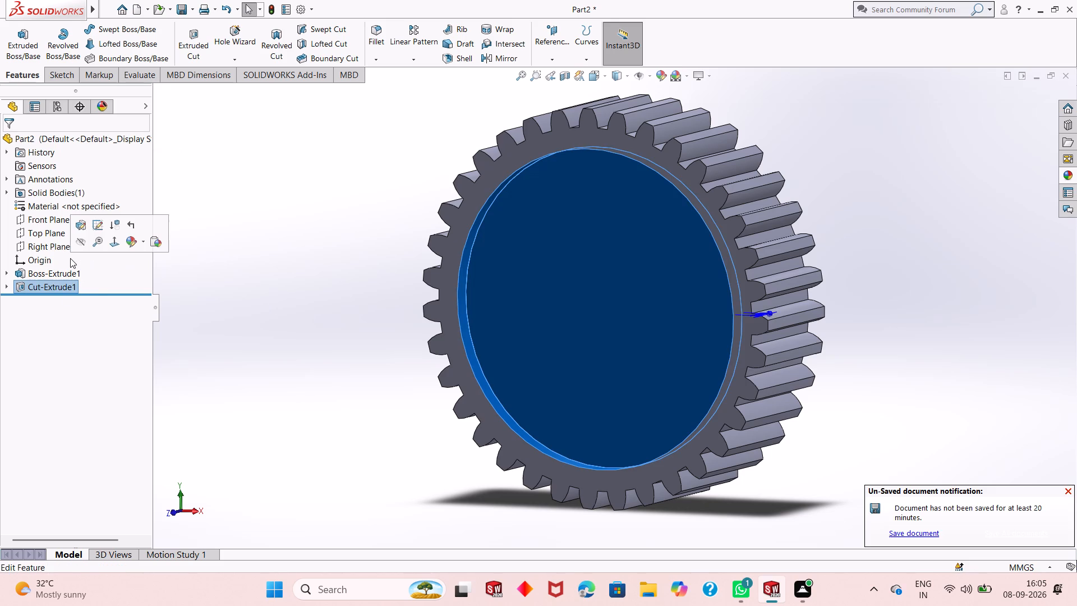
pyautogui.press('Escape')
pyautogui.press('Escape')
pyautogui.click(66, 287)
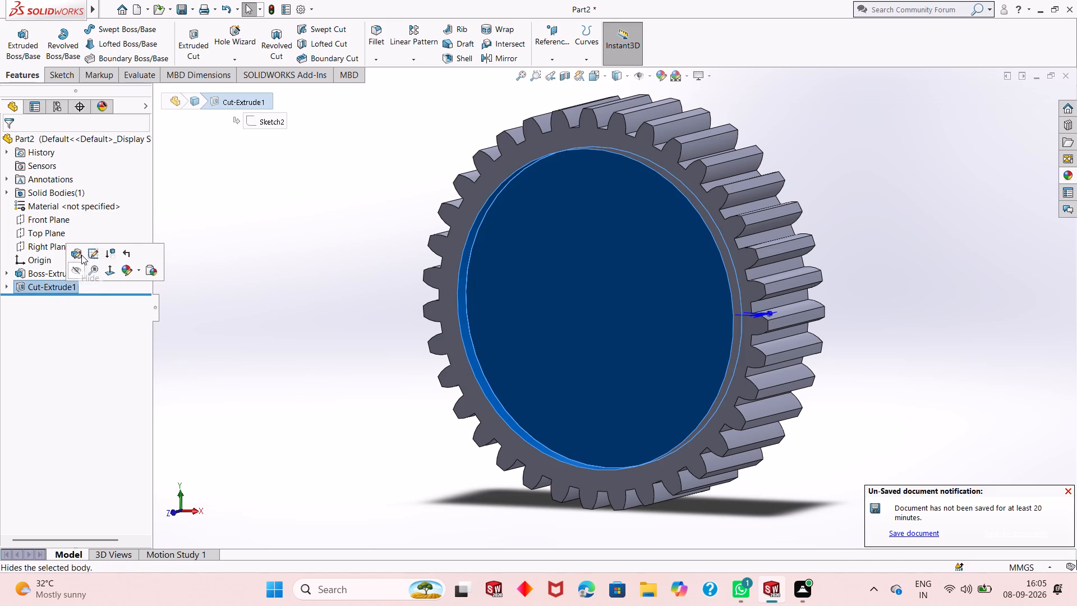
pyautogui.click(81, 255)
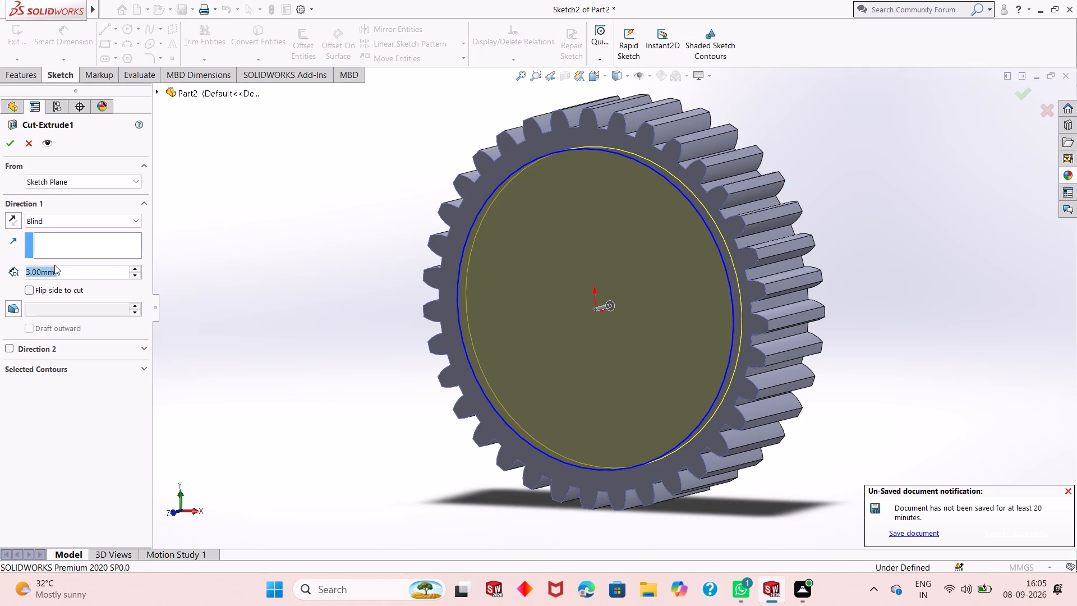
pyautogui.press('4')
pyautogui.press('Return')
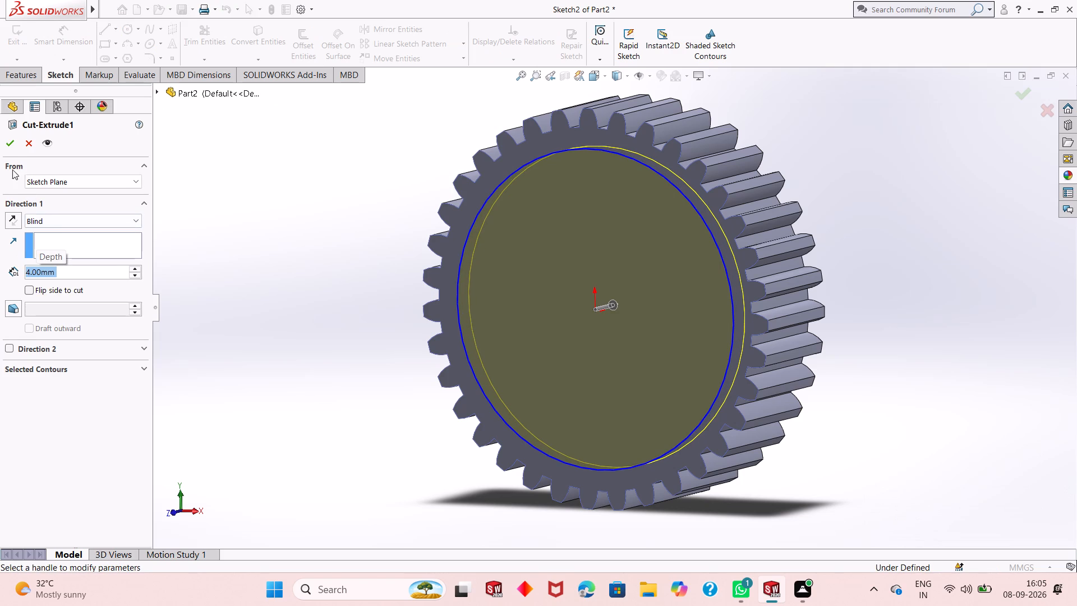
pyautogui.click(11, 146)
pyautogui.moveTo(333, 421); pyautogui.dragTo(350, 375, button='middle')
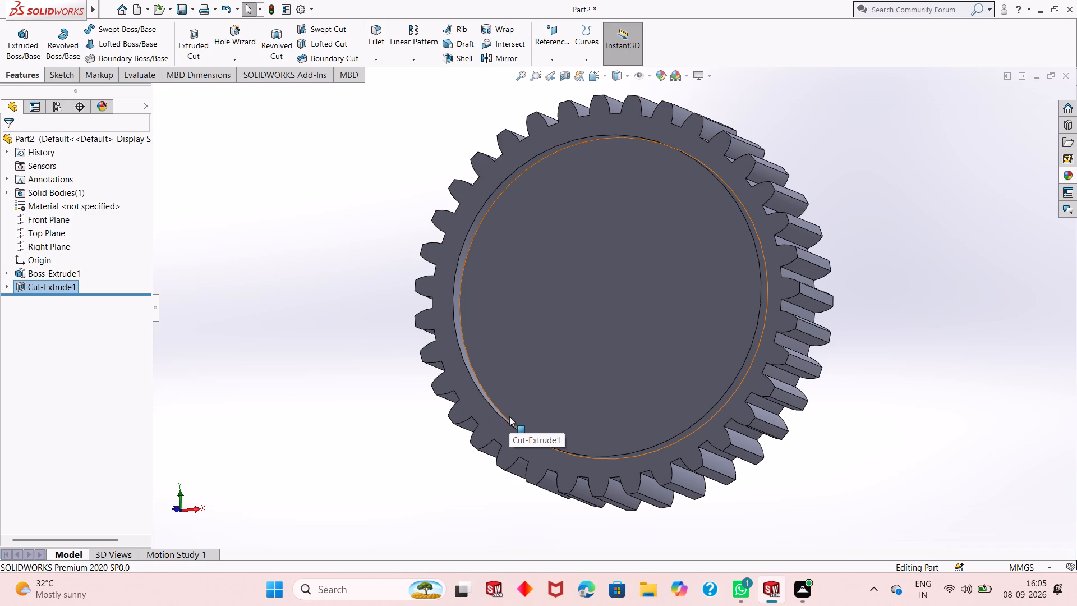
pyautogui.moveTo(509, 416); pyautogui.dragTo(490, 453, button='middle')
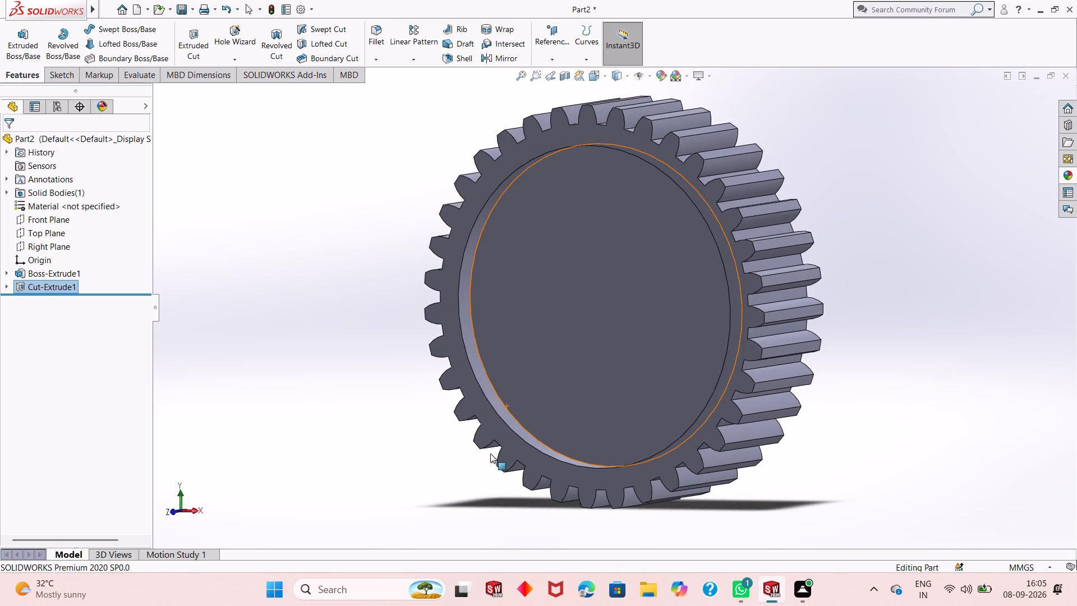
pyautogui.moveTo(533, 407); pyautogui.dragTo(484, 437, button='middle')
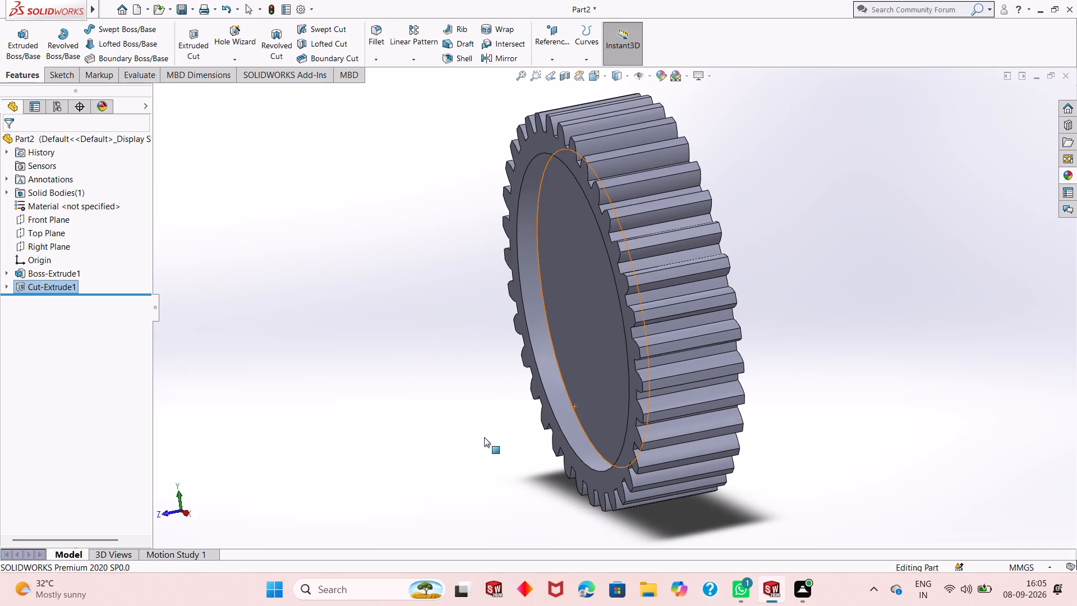
# Edit the circular recess cut in the gear's front face and set its blind depth to 5 mm.
pyautogui.click(58, 286)
pyautogui.click(65, 255)
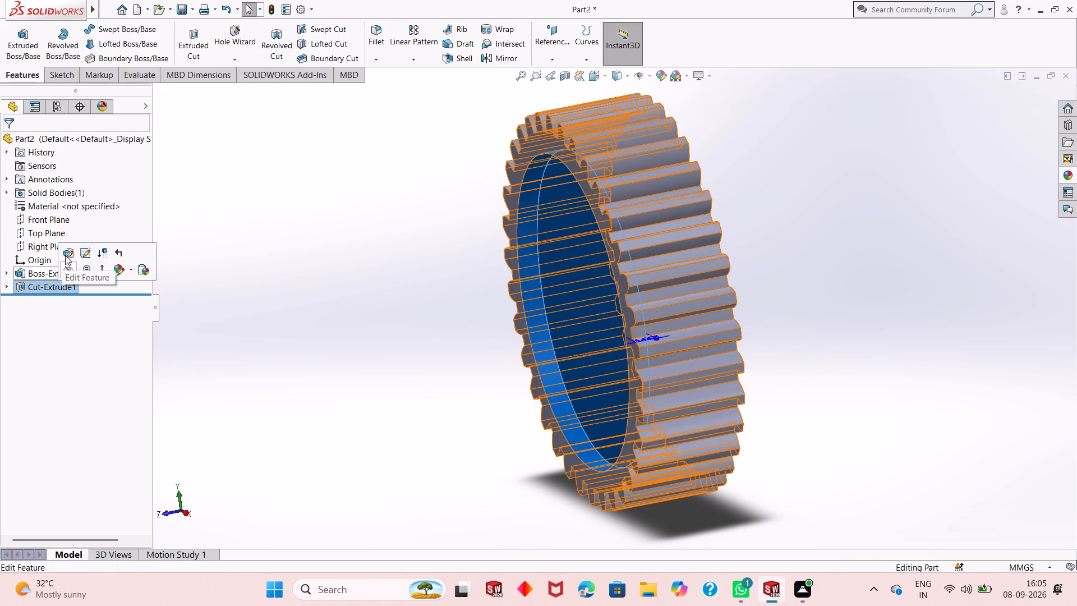
pyautogui.press('Escape')
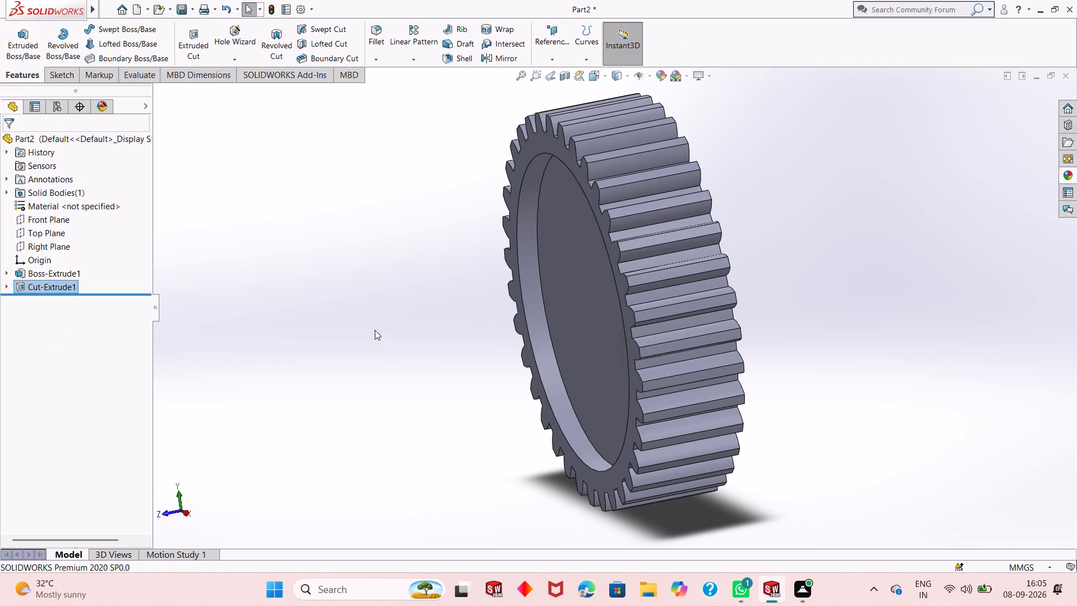
pyautogui.moveTo(412, 355); pyautogui.dragTo(458, 320, button='middle')
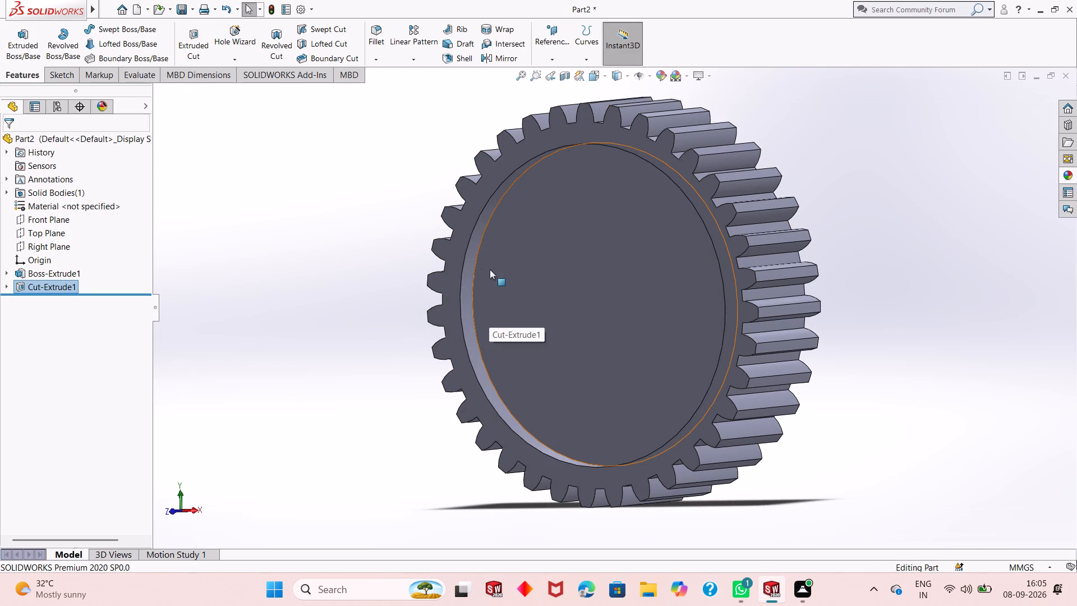
pyautogui.click(45, 282)
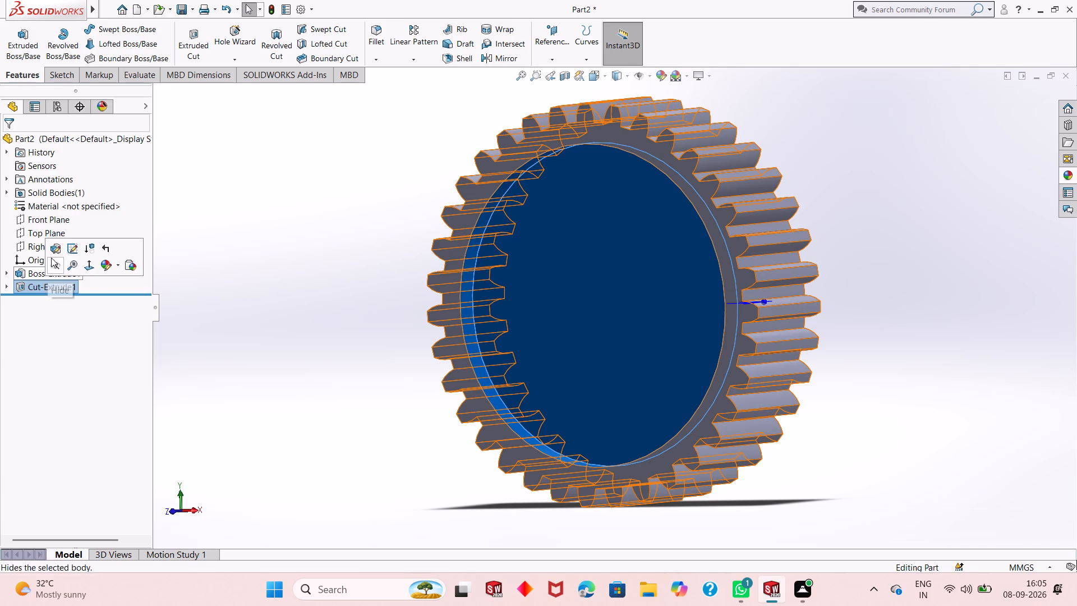
pyautogui.click(52, 250)
pyautogui.press('5')
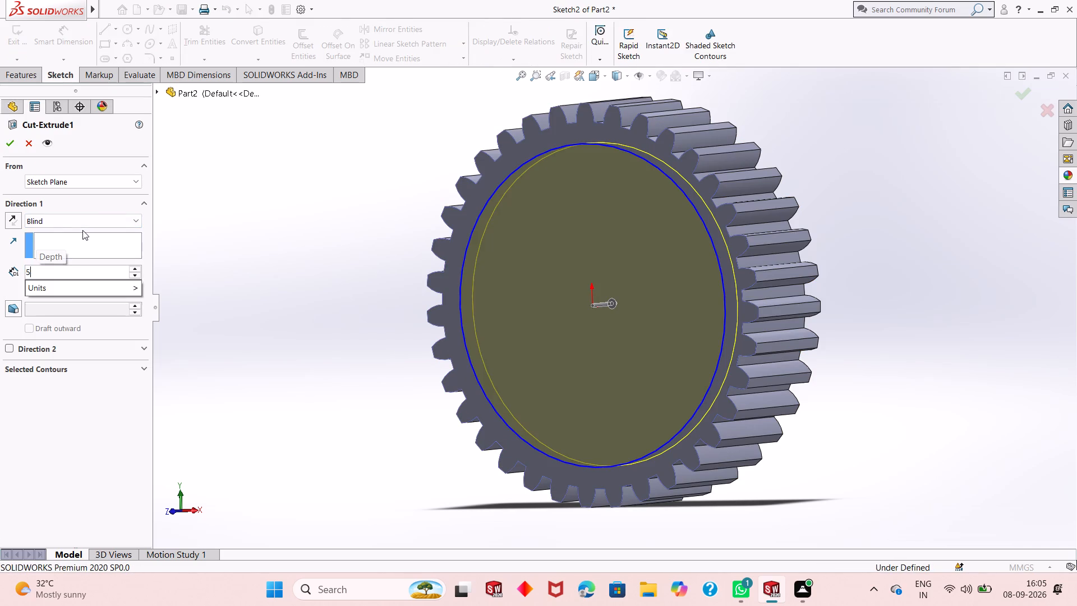
pyautogui.press('Return')
pyautogui.click(7, 146)
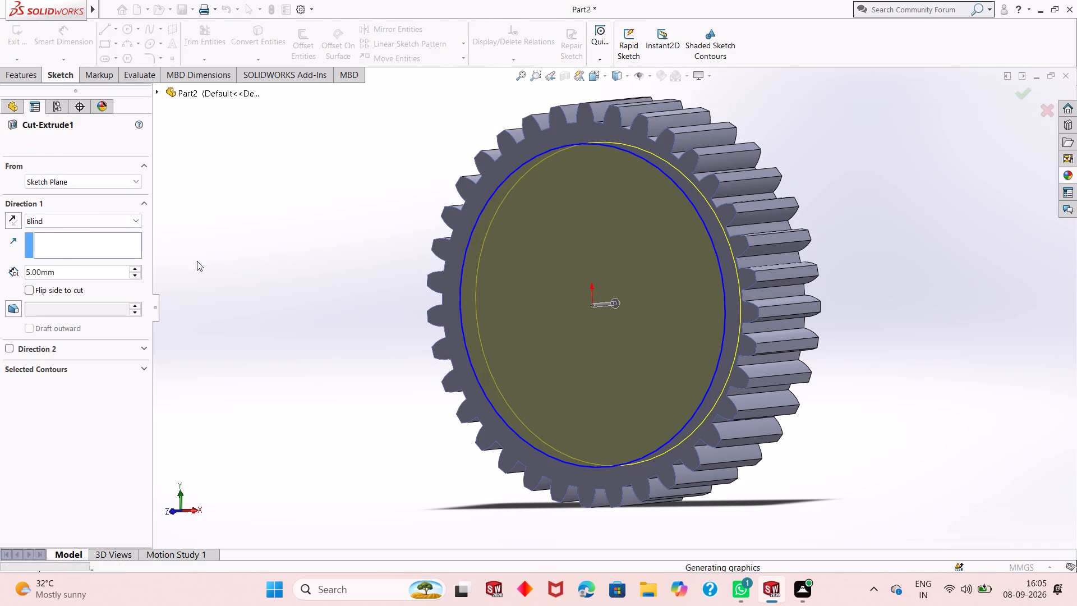
pyautogui.press('Escape')
# Start a sketch on the recess floor and draw a circle of about 3.9 mm radius, centred about 21.9 mm directly above the origin.
pyautogui.click(618, 373)
pyautogui.click(668, 341)
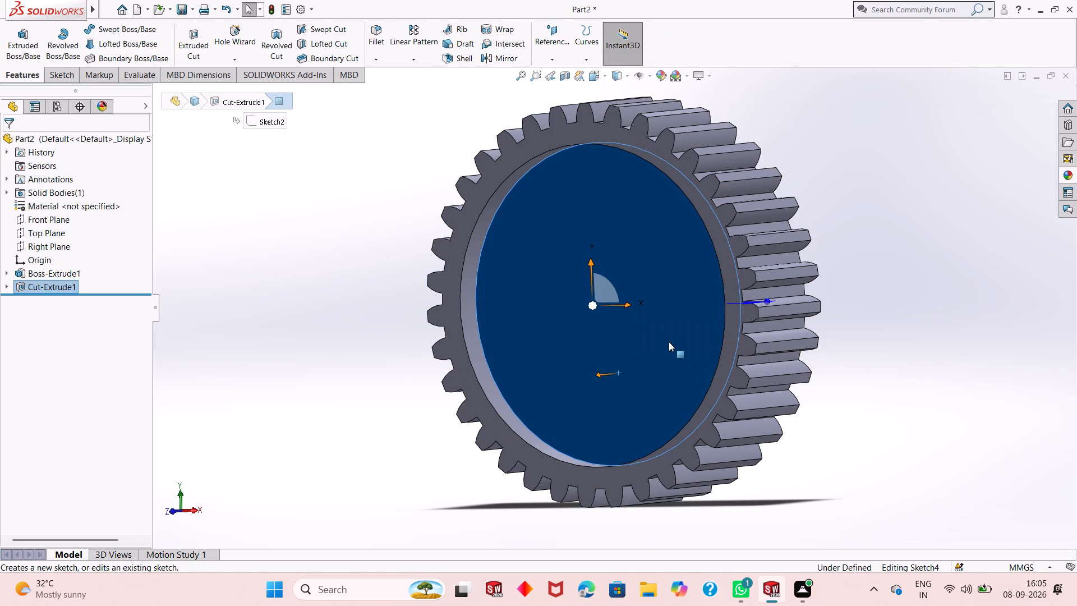
pyautogui.hotkey('ctrl', '8')
pyautogui.press('Escape')
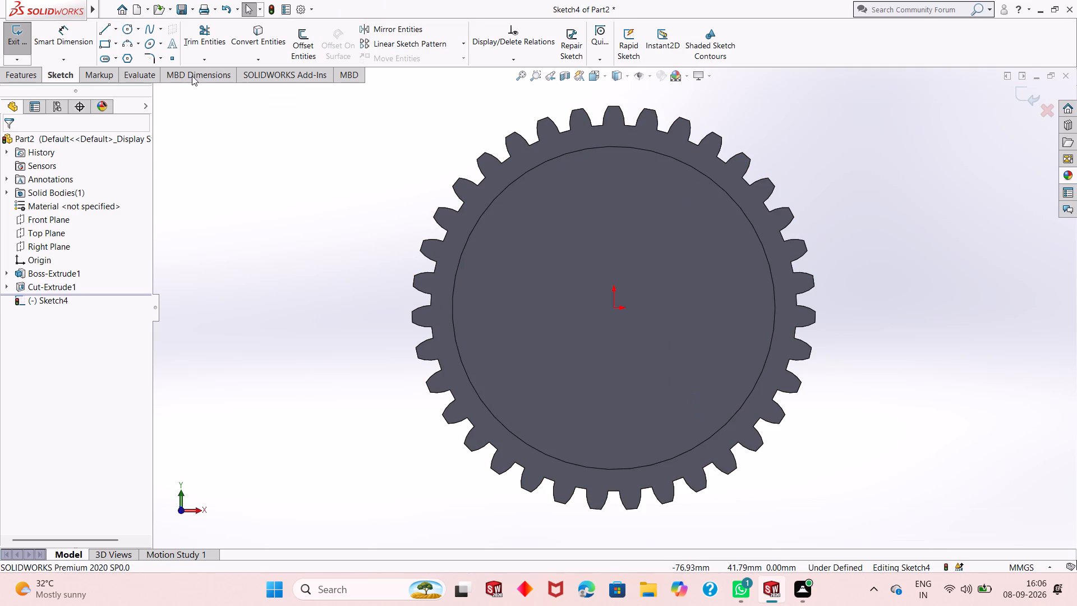
pyautogui.click(129, 28)
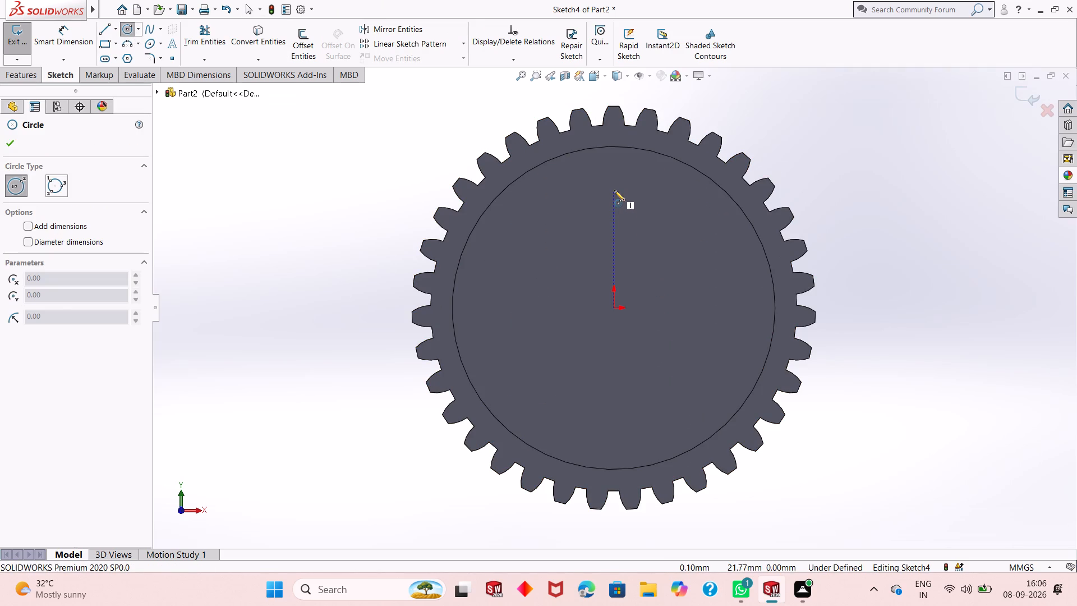
pyautogui.click(614, 190)
pyautogui.click(623, 209)
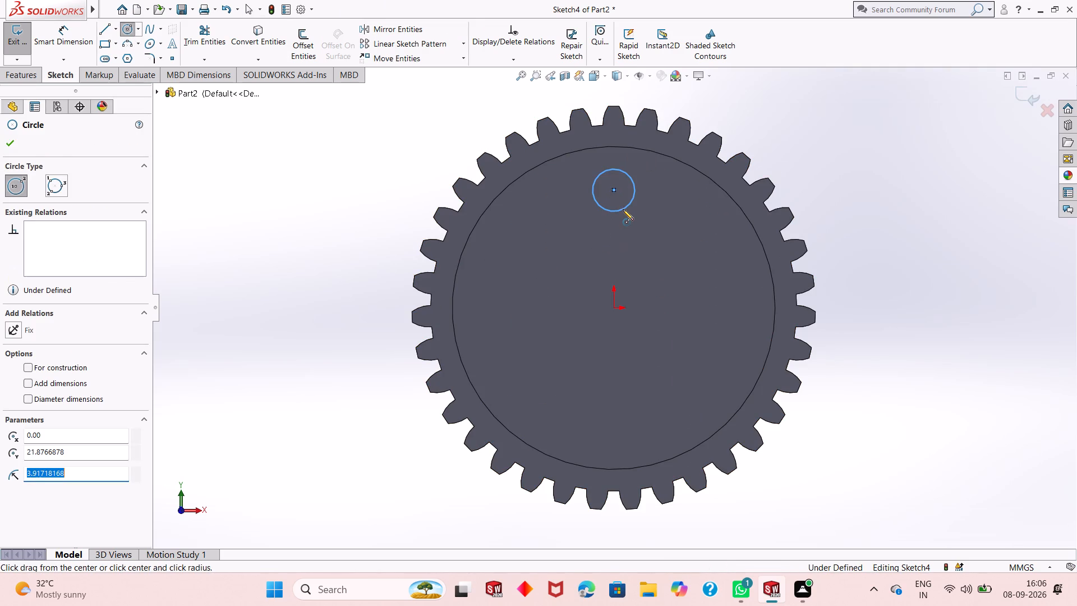
pyautogui.press('Escape')
pyautogui.press('Escape')
pyautogui.press('Escape')
# Dimension the small circle's diameter as 10 mm.
pyautogui.click(88, 47)
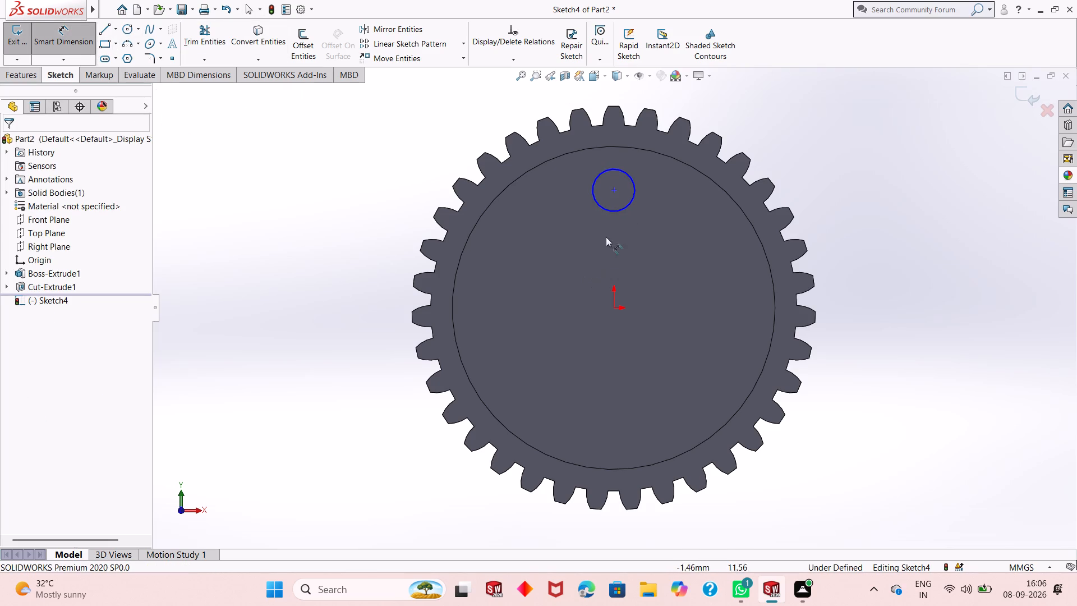
pyautogui.click(626, 208)
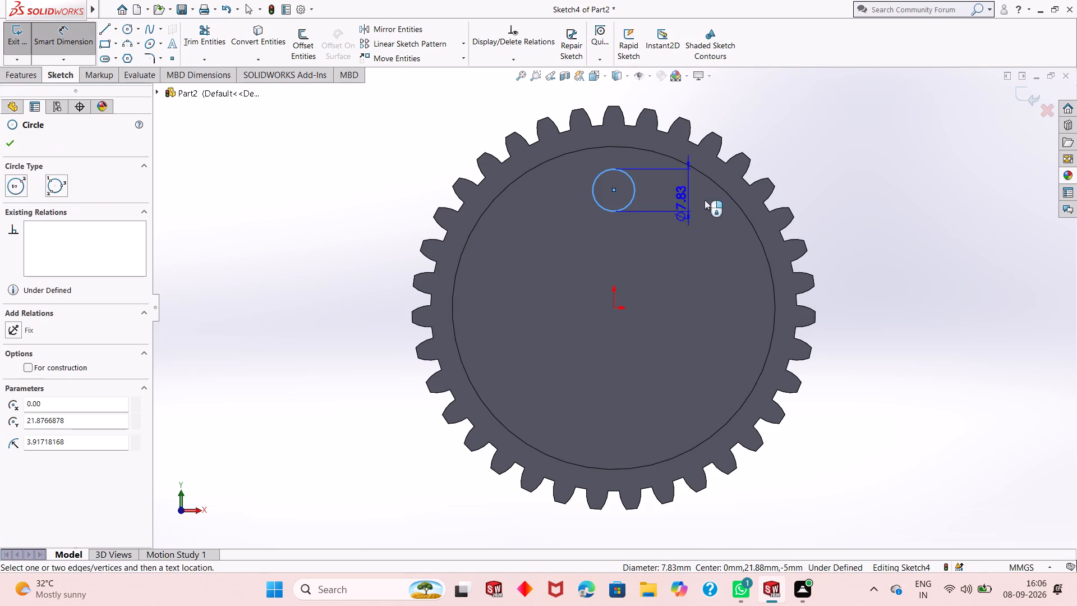
pyautogui.click(889, 189)
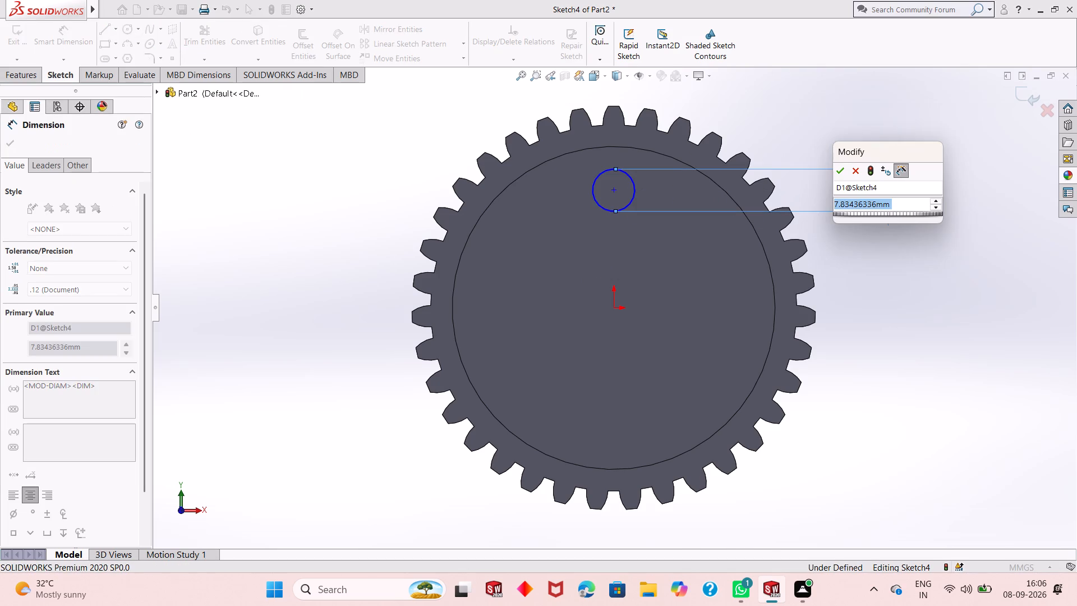
pyautogui.write('10')
pyautogui.press('Return')
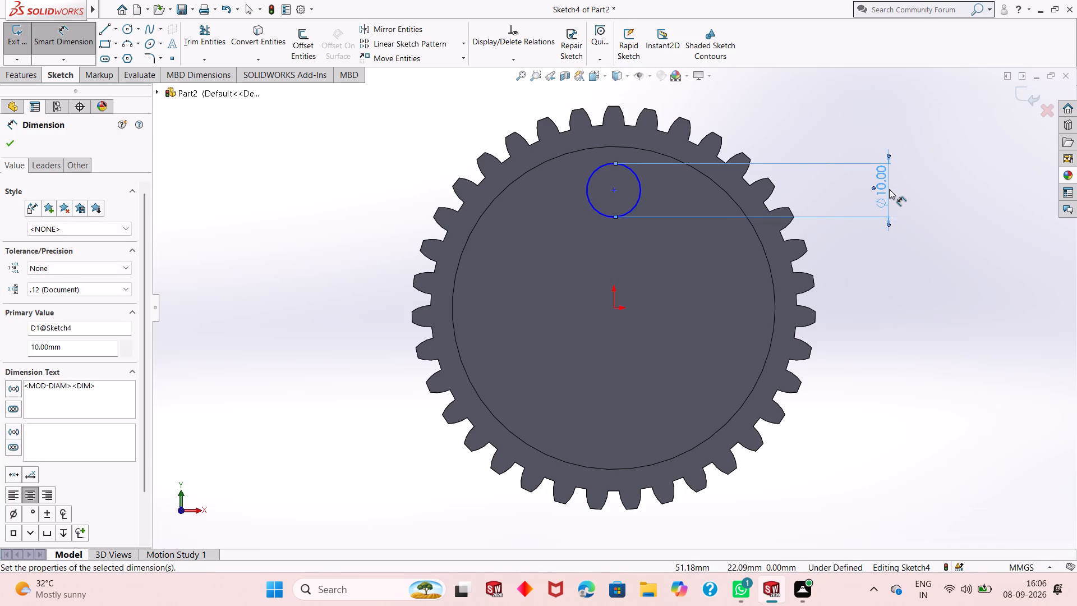
# Dimension the vertical distance from the small circle's centre to the origin as 25 mm.
pyautogui.click(613, 189)
pyautogui.click(611, 306)
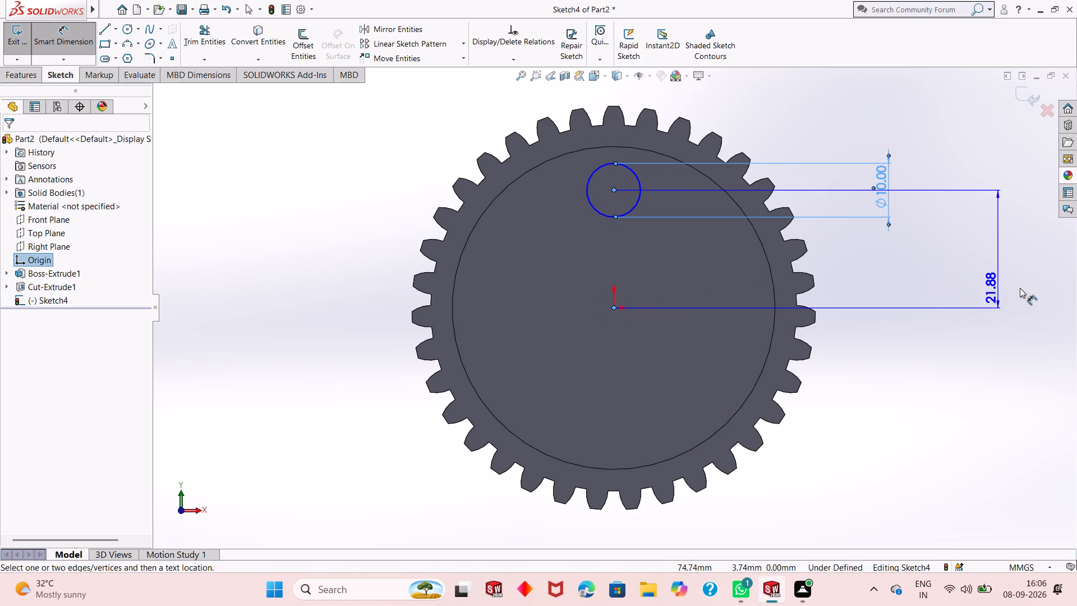
pyautogui.click(962, 287)
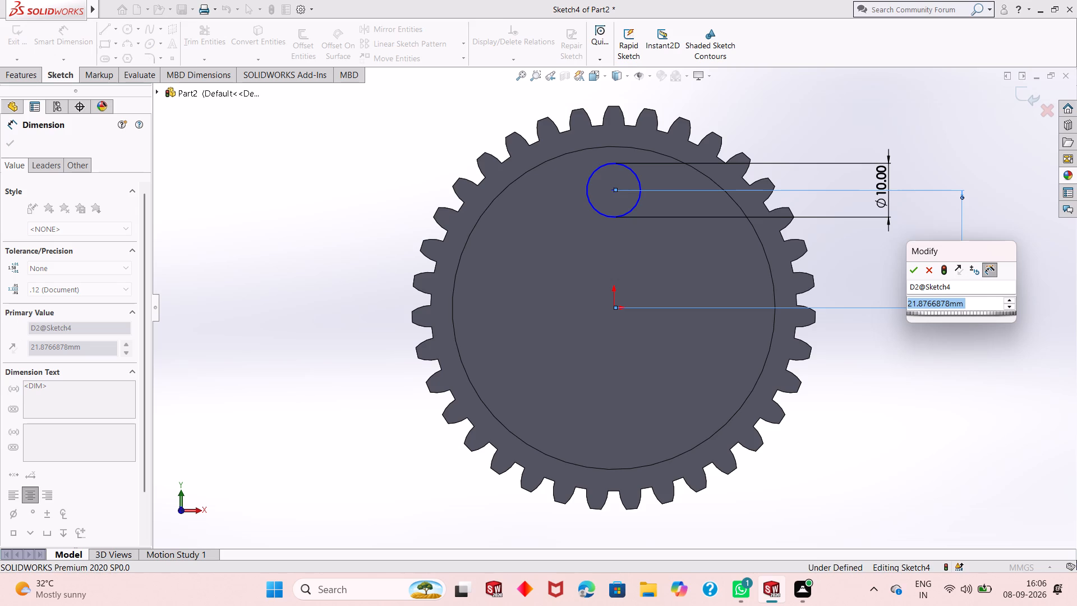
pyautogui.write('25')
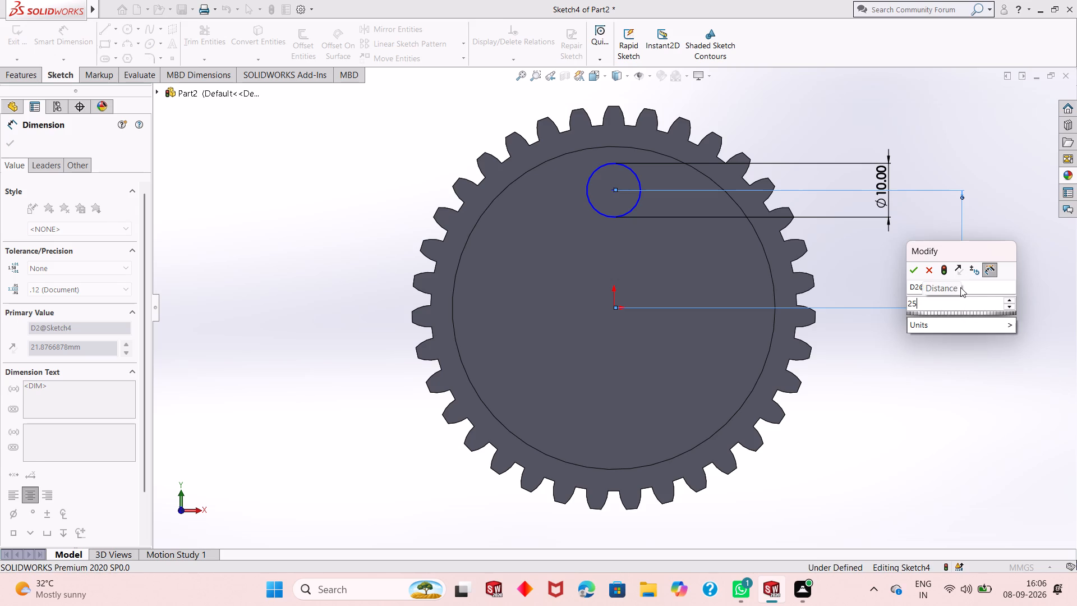
pyautogui.press('Return')
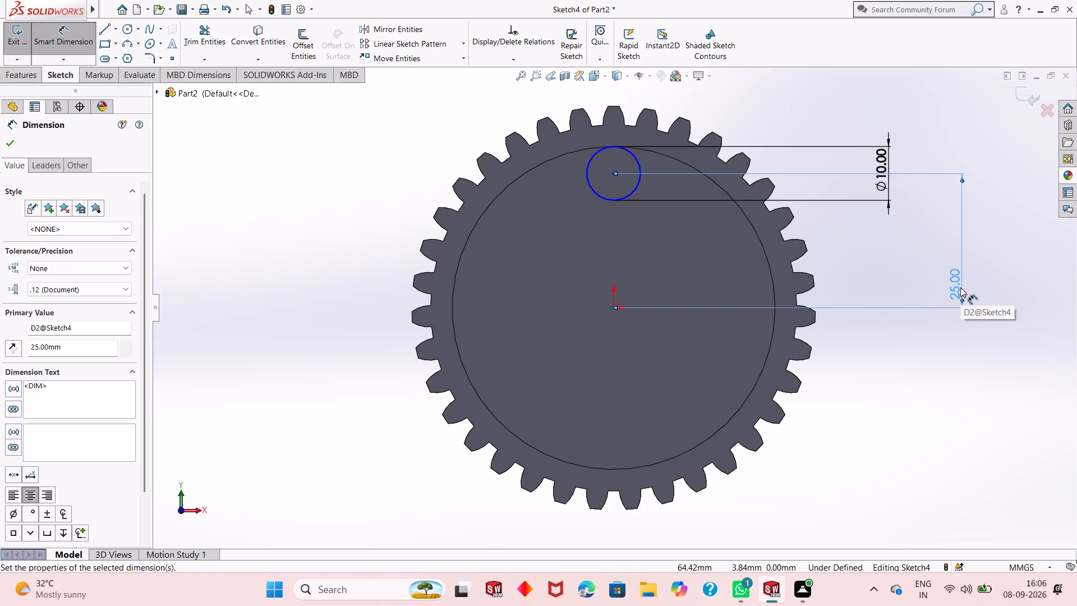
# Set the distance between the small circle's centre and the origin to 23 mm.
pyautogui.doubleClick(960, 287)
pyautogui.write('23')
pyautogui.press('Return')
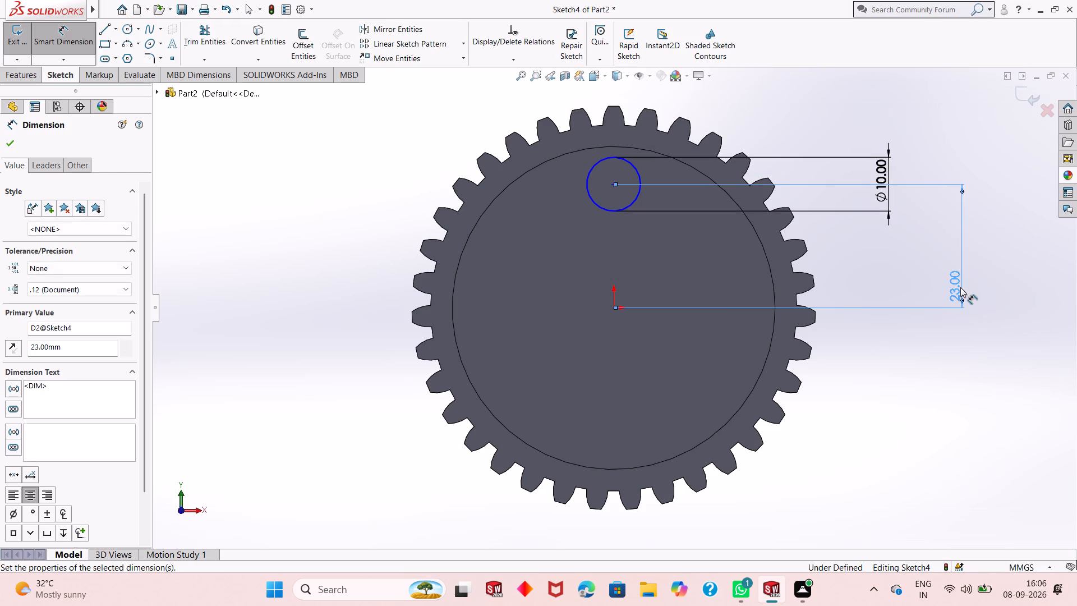
# Set the distance between the small circle's centre and the origin to 24 mm.
pyautogui.doubleClick(960, 287)
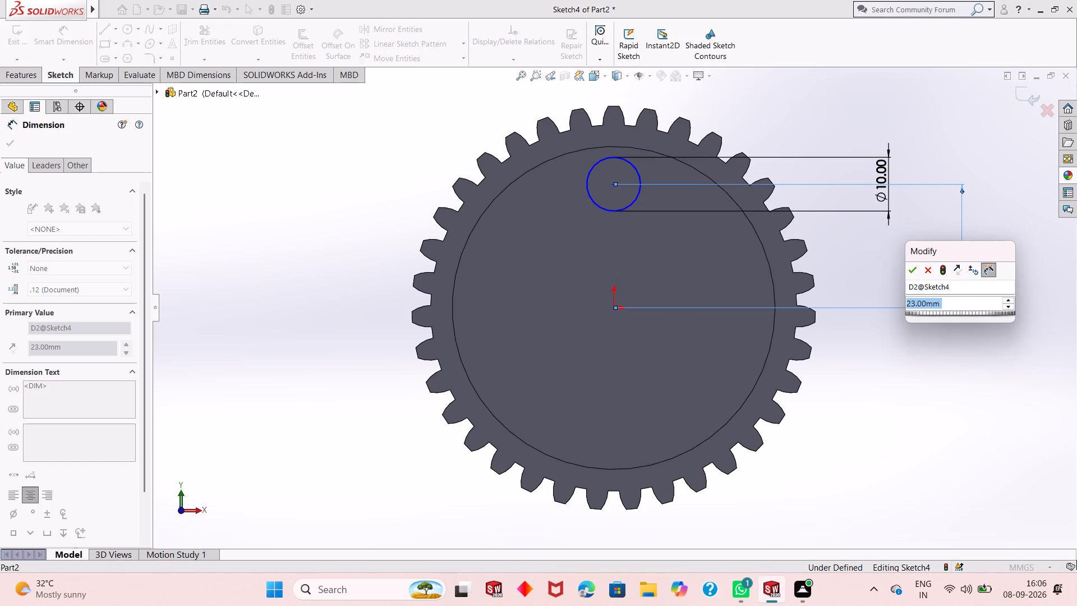
pyautogui.write('24')
pyautogui.press('Return')
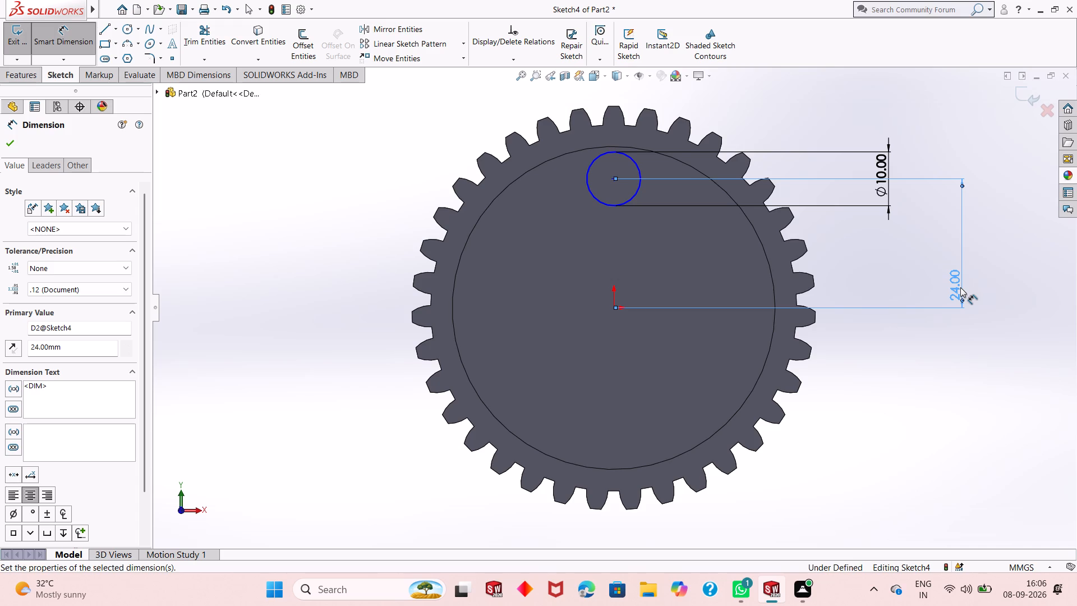
pyautogui.press('Escape')
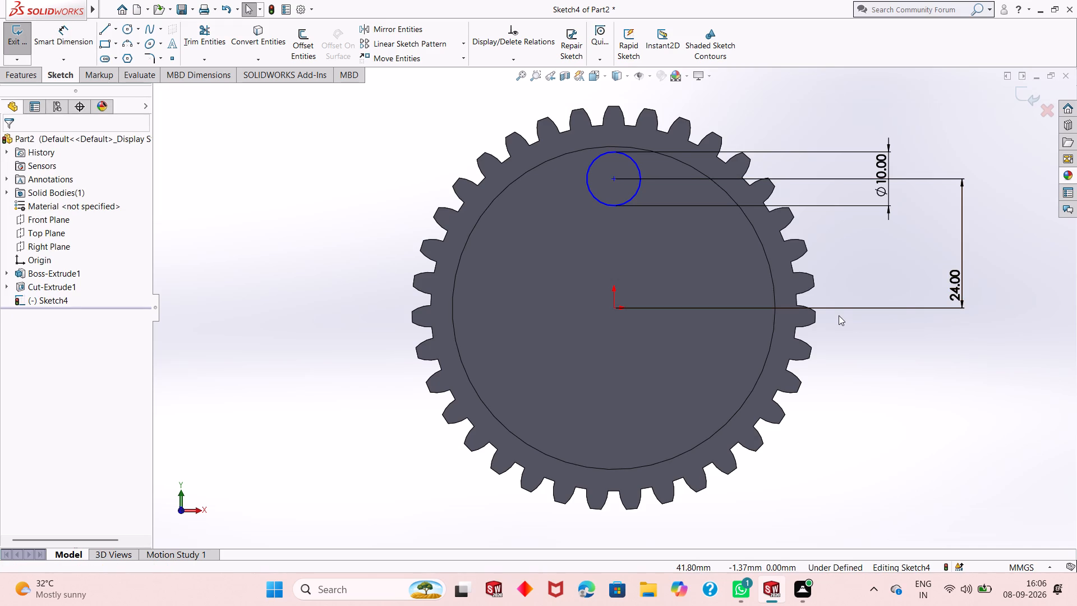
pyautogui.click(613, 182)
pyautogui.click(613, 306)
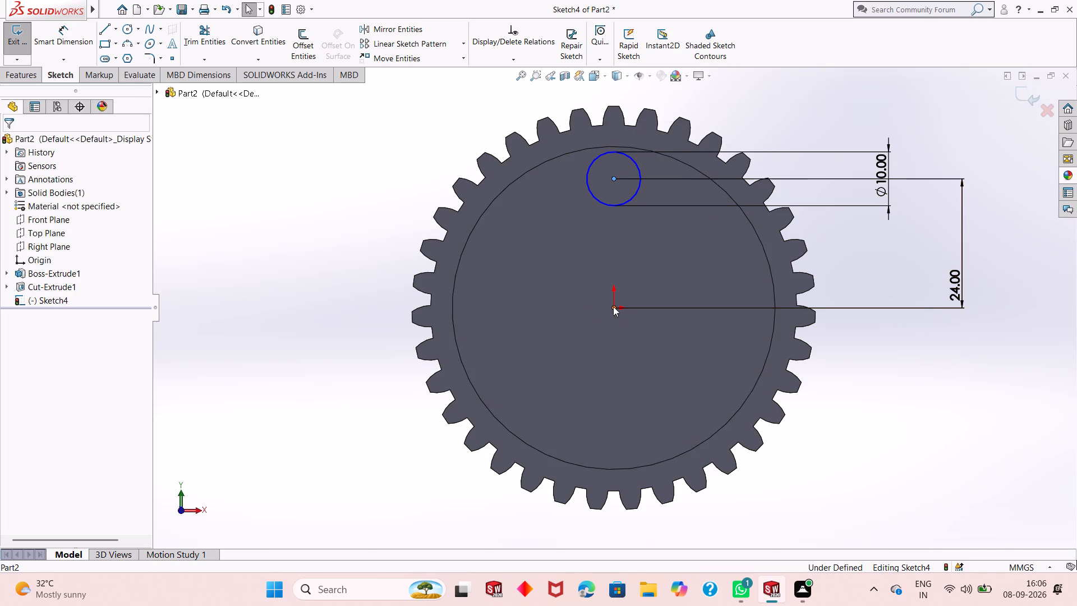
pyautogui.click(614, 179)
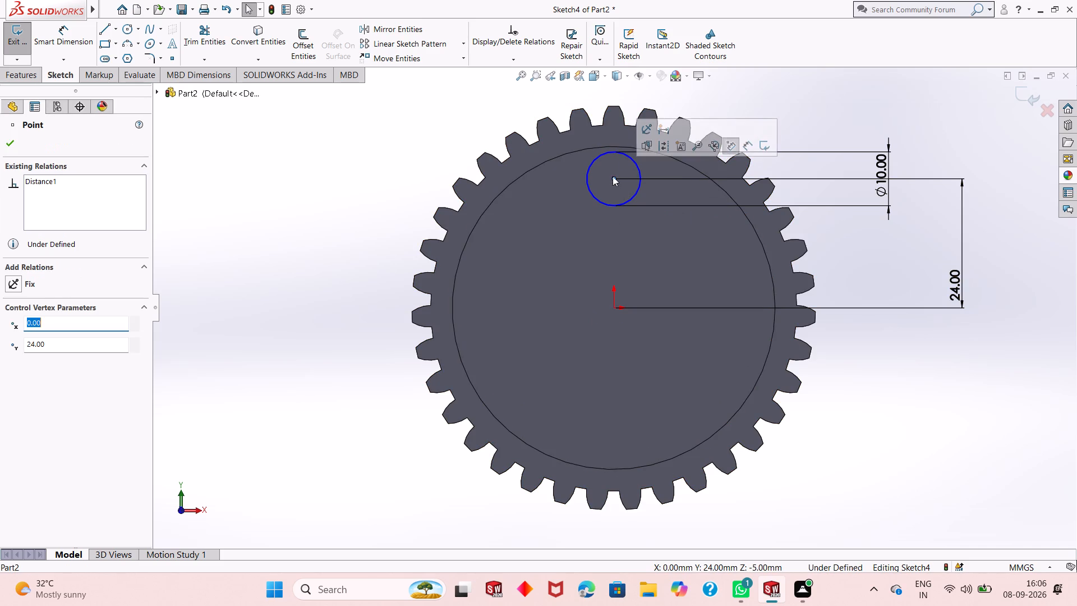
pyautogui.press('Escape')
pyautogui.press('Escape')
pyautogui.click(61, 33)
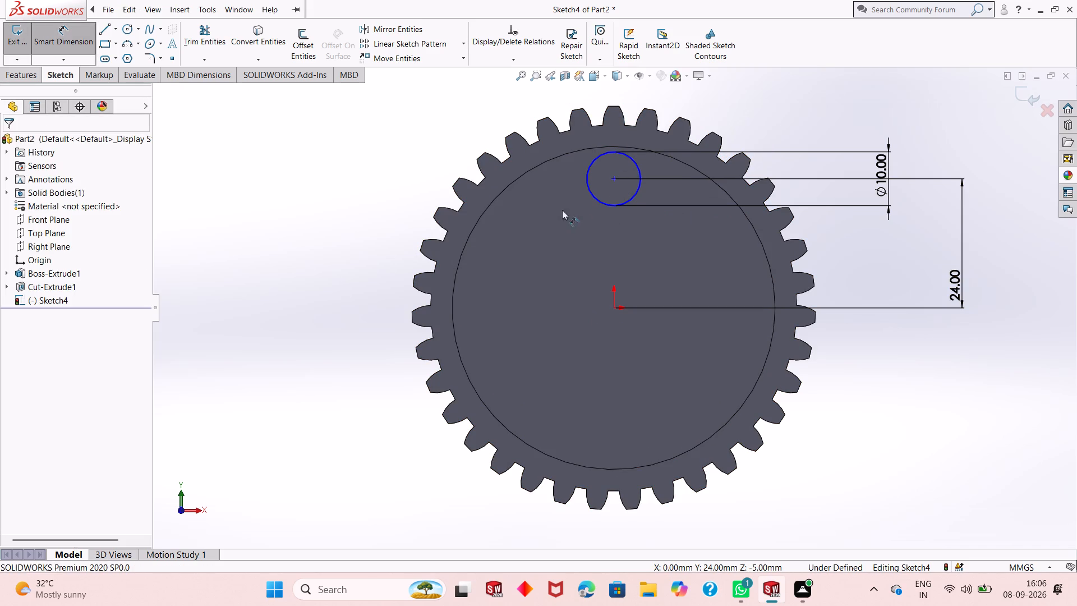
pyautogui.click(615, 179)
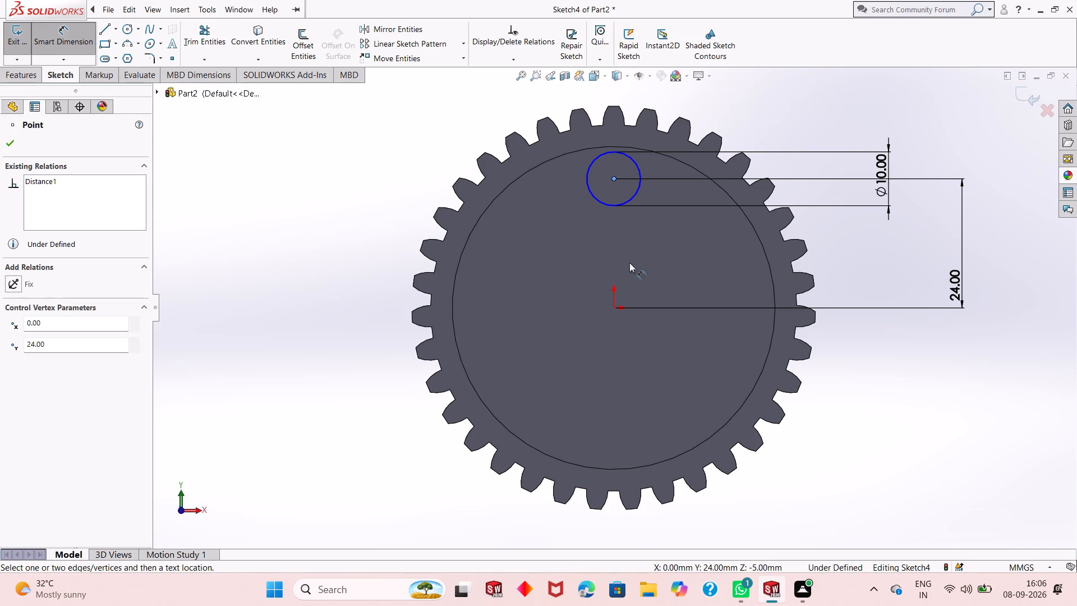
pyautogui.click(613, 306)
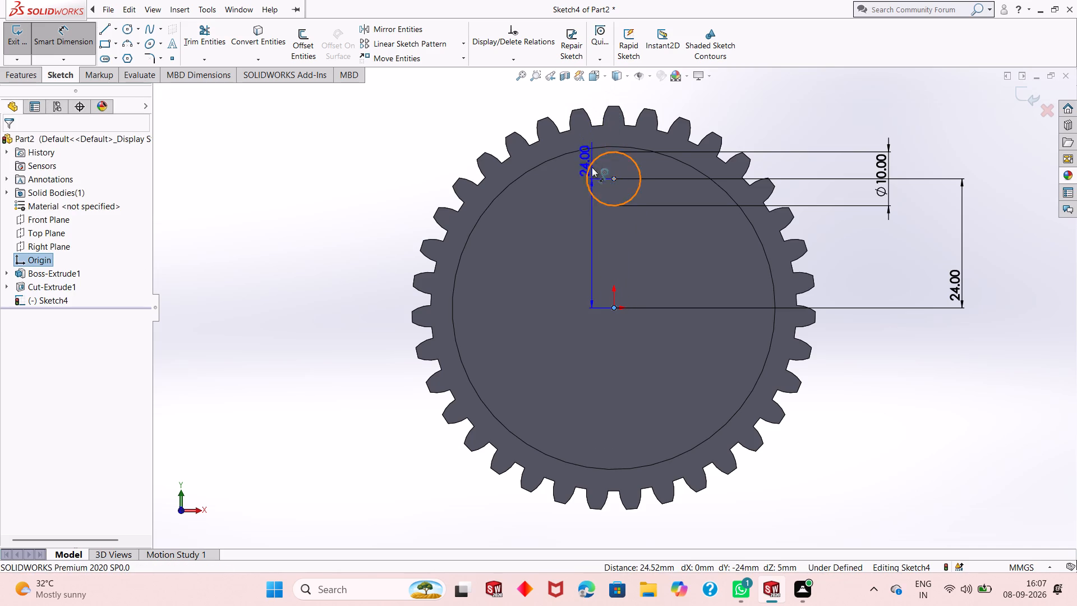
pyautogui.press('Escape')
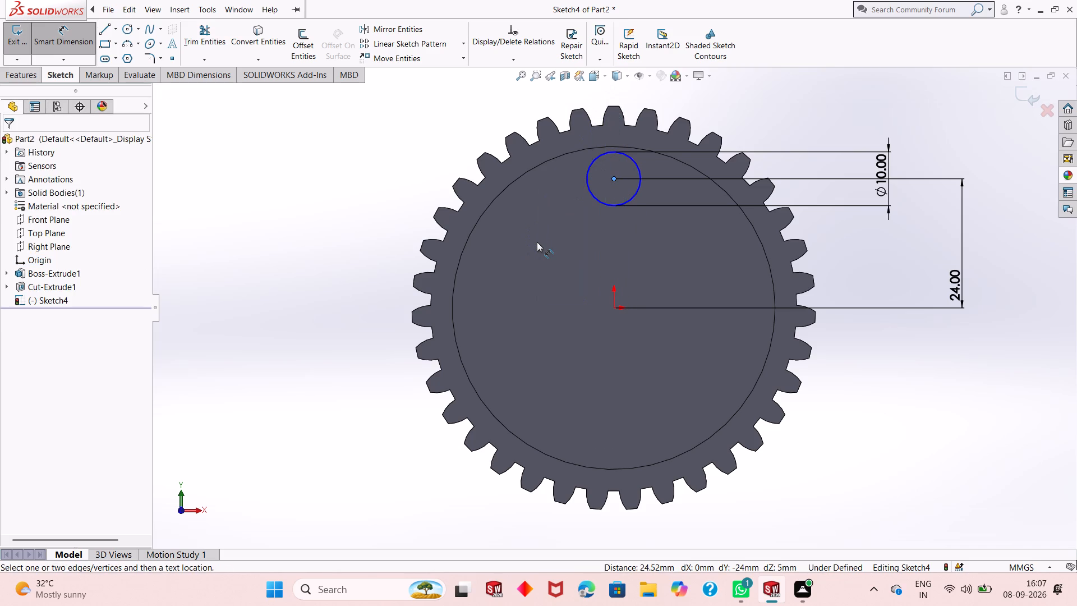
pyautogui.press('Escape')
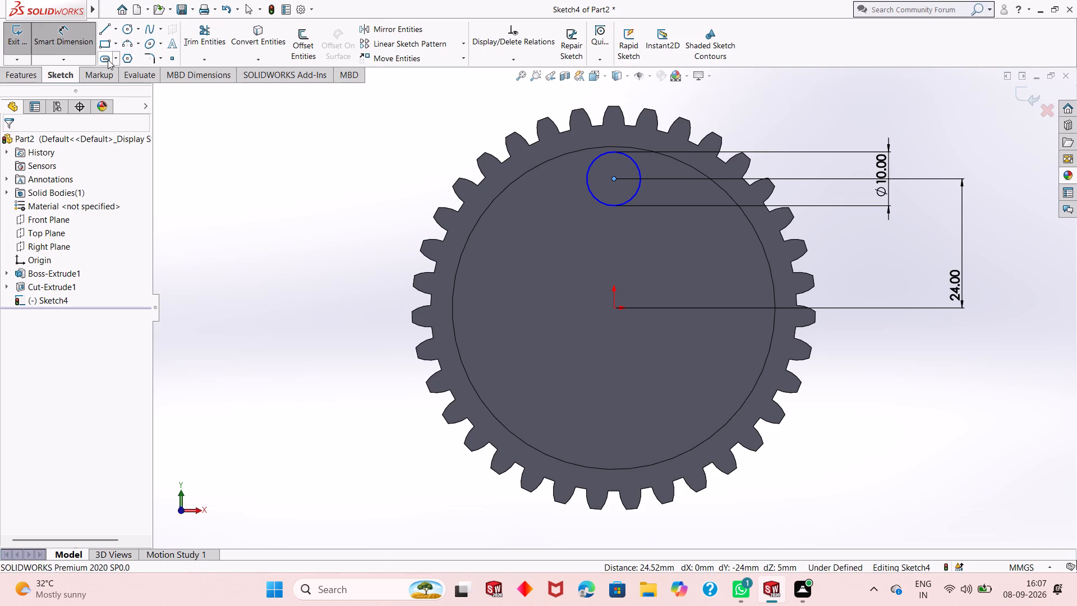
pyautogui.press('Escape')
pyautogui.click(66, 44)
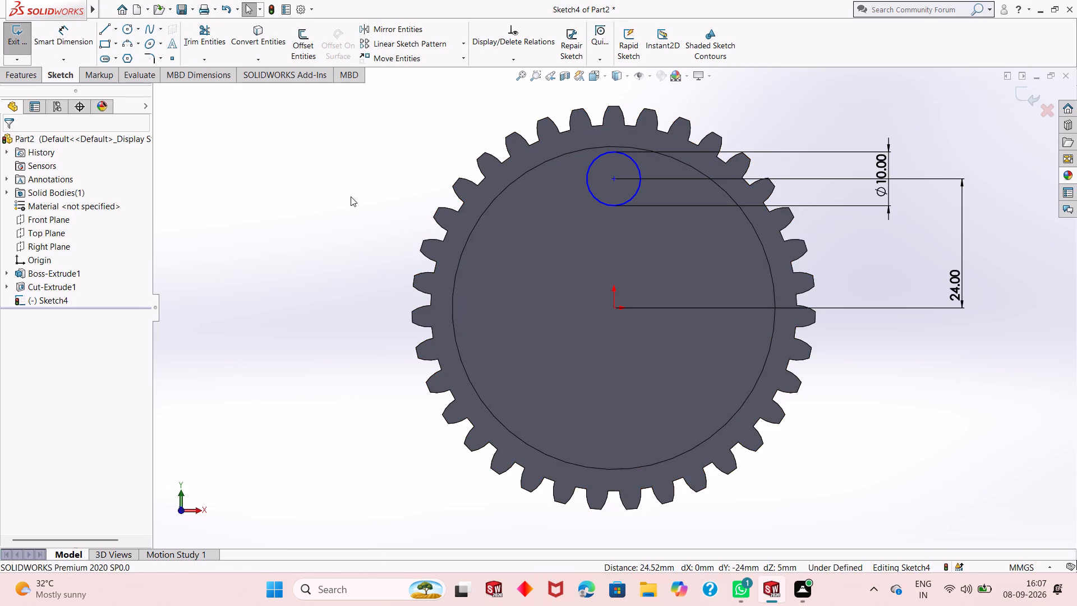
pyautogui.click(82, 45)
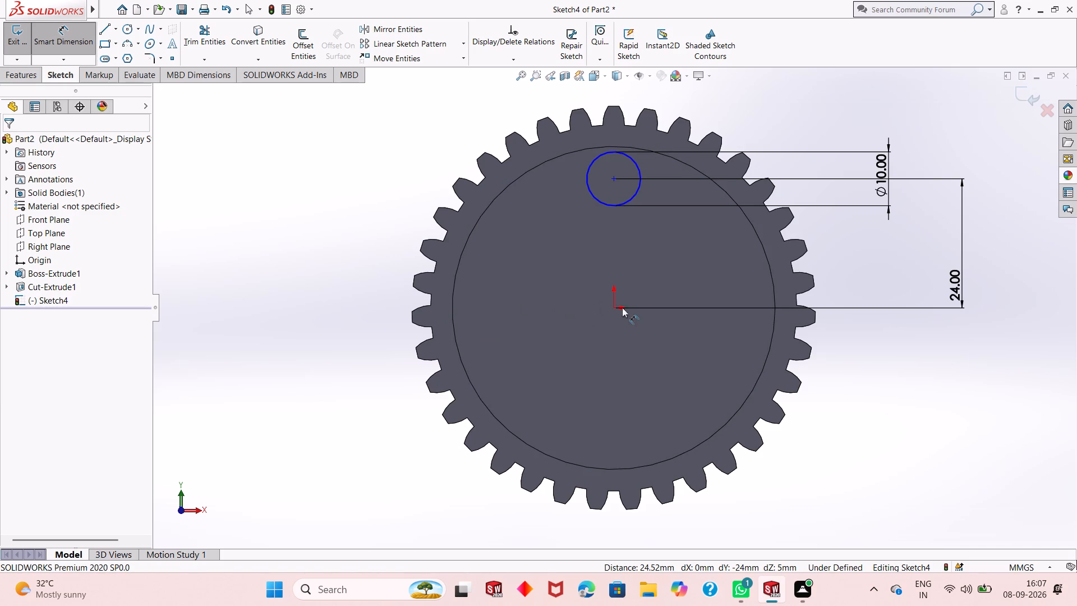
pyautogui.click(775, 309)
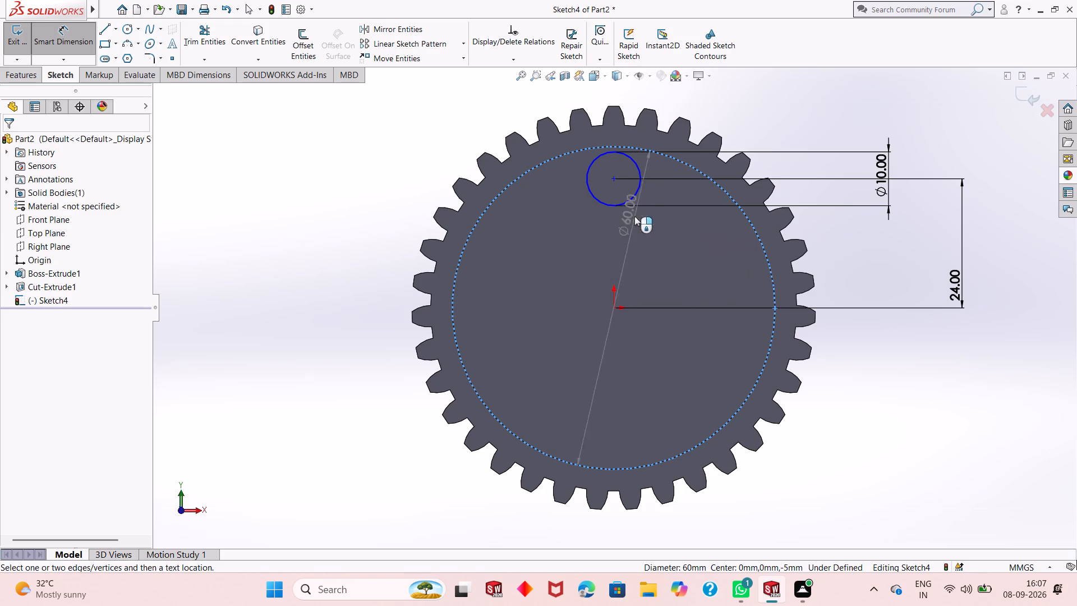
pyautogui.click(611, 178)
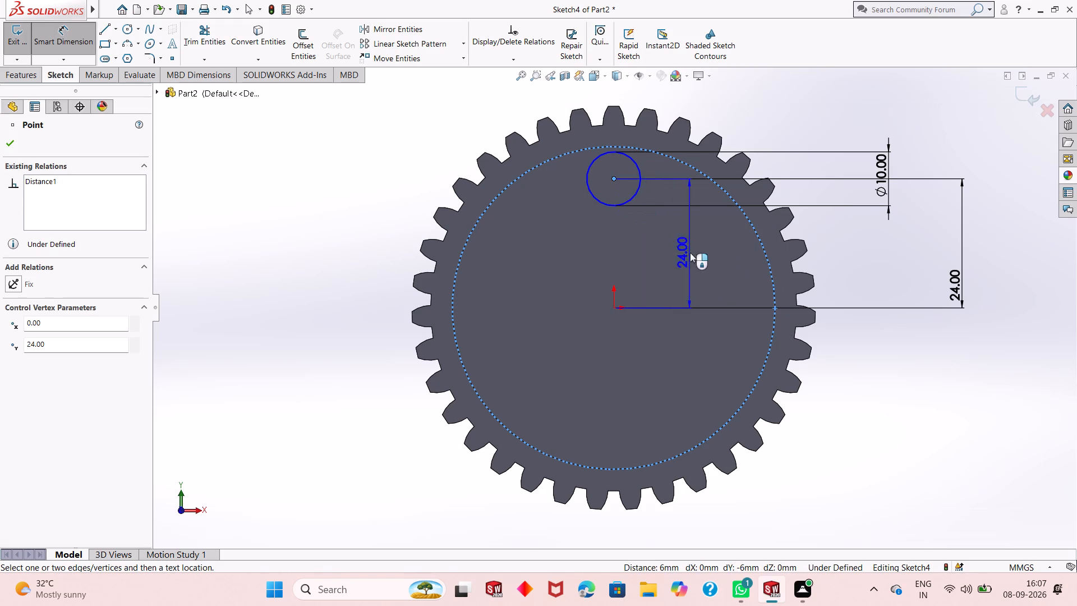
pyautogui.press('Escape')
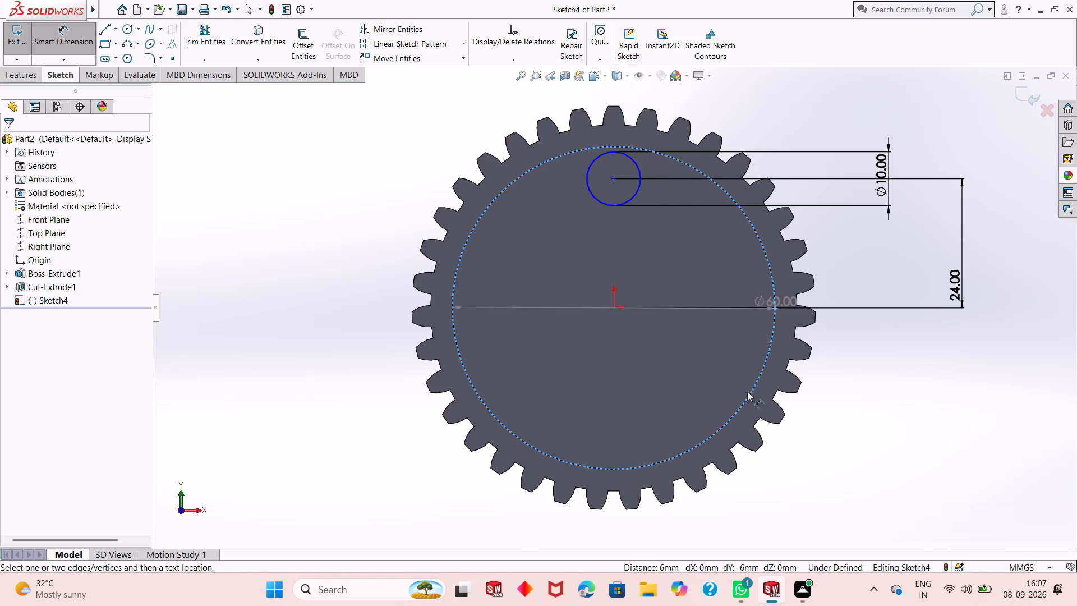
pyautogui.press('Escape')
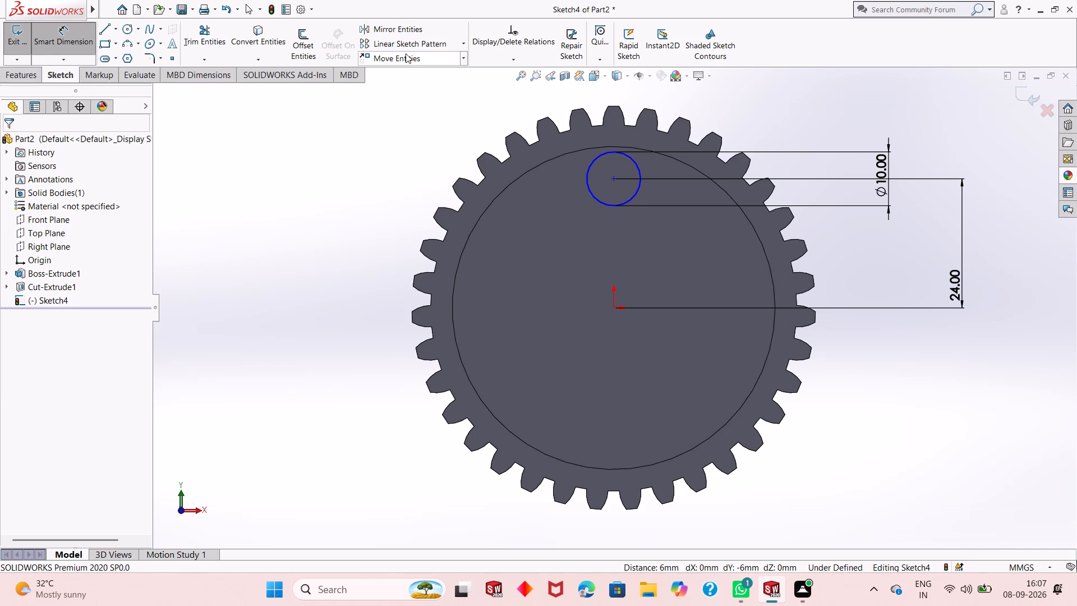
# Start a circular sketch pattern for the 10 mm circle on the recess floor.
pyautogui.click(468, 44)
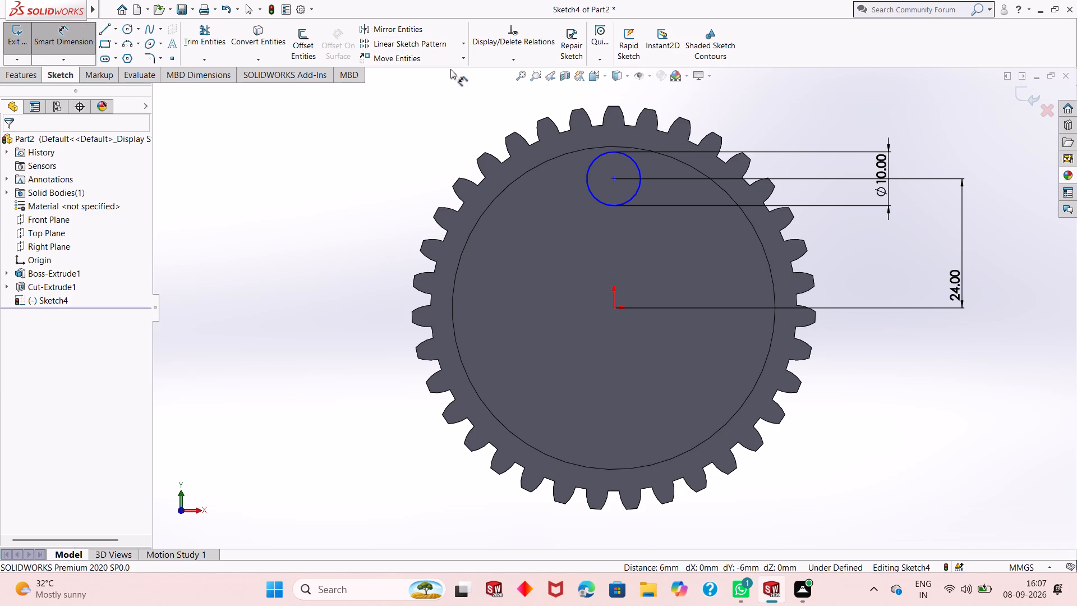
pyautogui.click(464, 47)
pyautogui.click(462, 72)
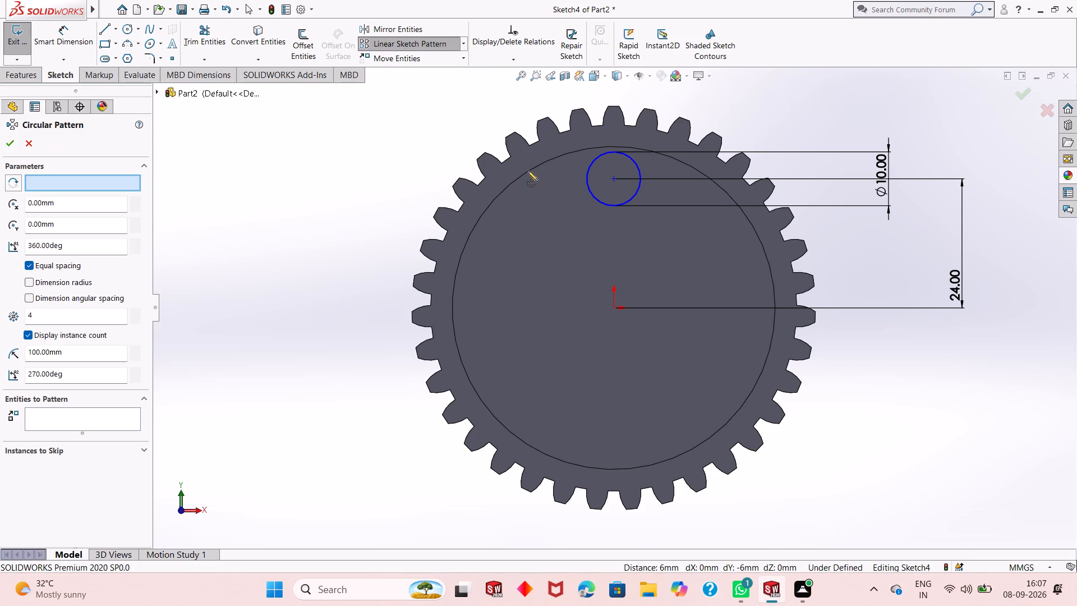
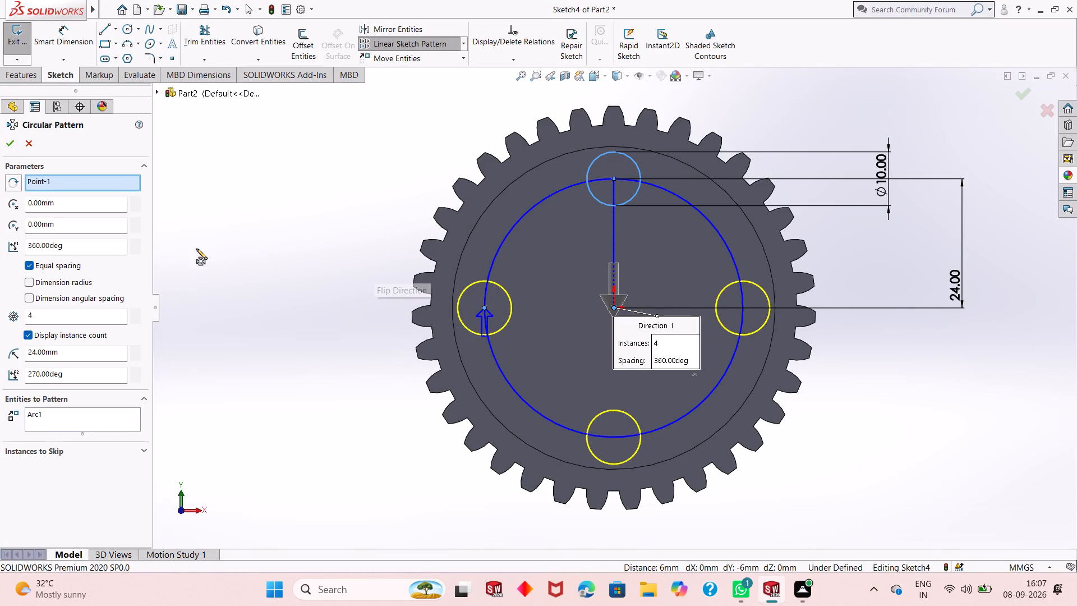
# Set the circular sketch pattern of the 10 mm circle to 8 equally spaced instances over 360° and apply it.
pyautogui.doubleClick(68, 320)
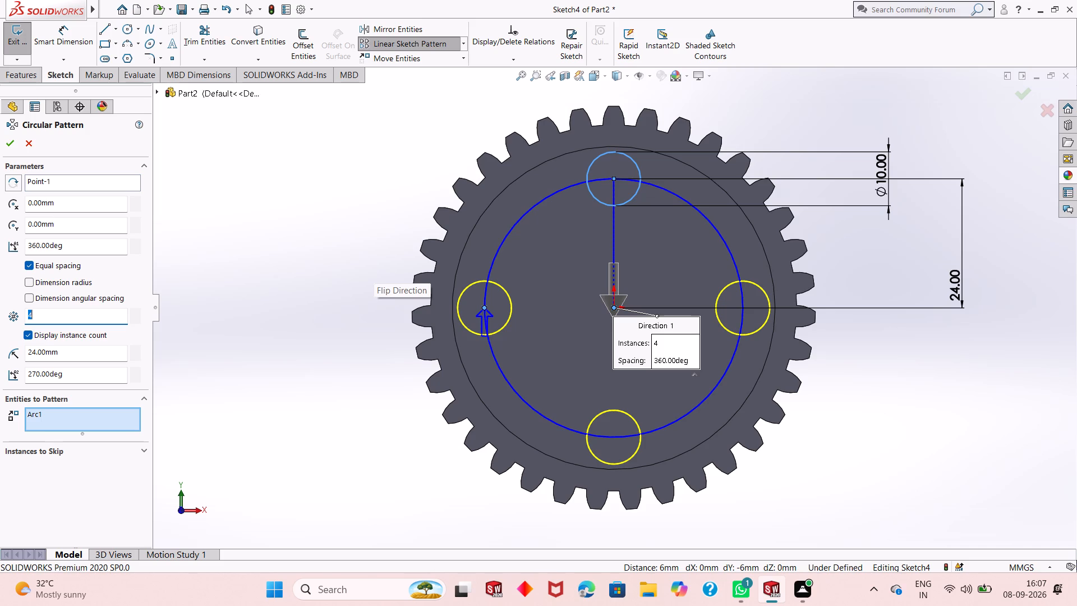
pyautogui.press('8')
pyautogui.press('Return')
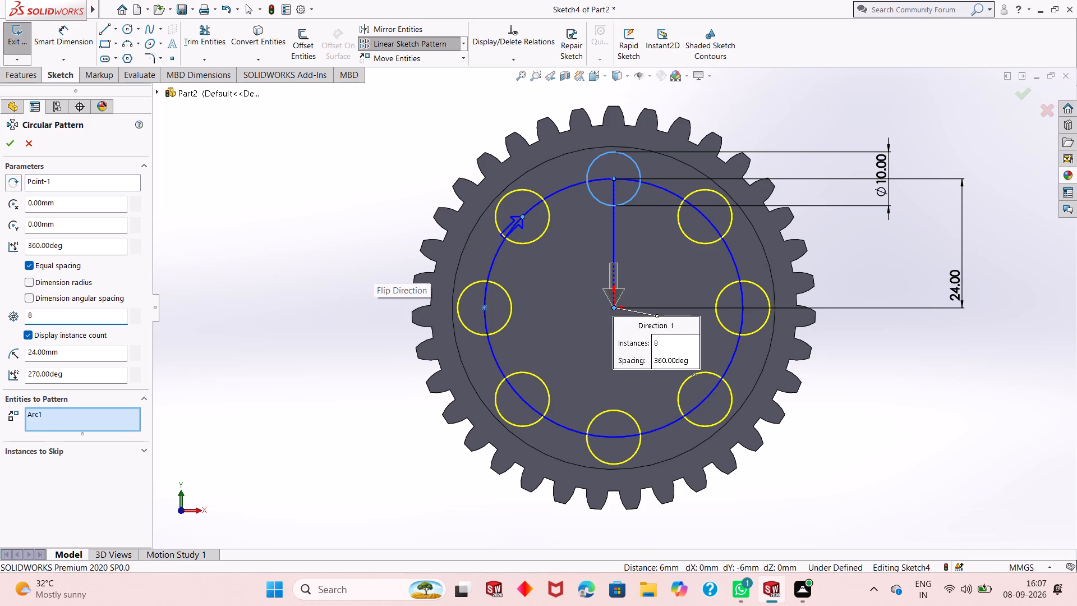
pyautogui.click(15, 146)
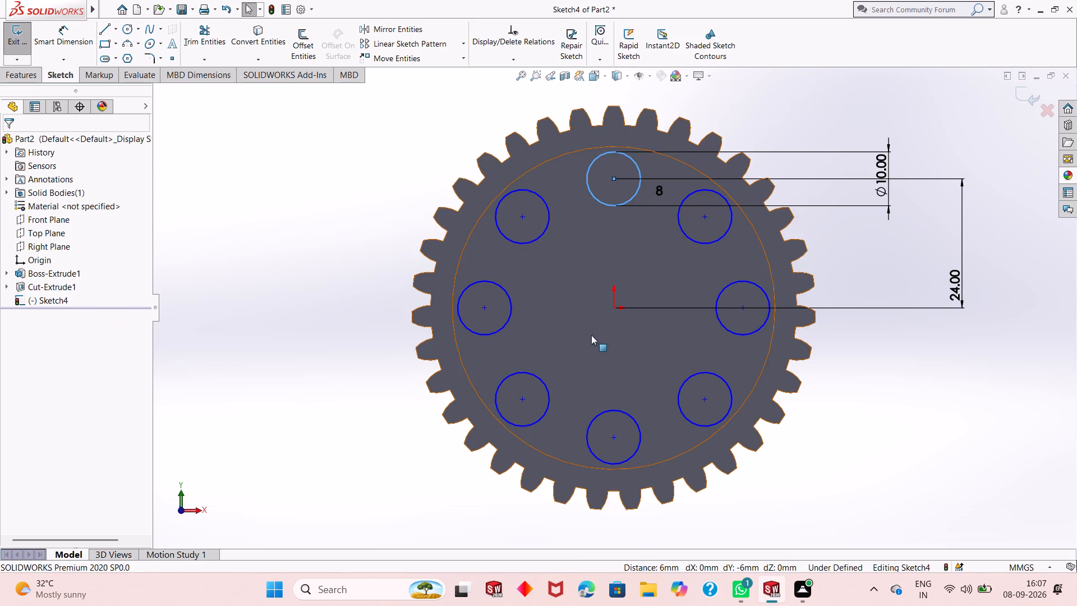
# Examine the patterned circles from the recessed front and the flat back of the gear.
pyautogui.moveTo(592, 338); pyautogui.dragTo(602, 206, button='middle')
pyautogui.moveTo(594, 200); pyautogui.dragTo(565, 206, button='middle')
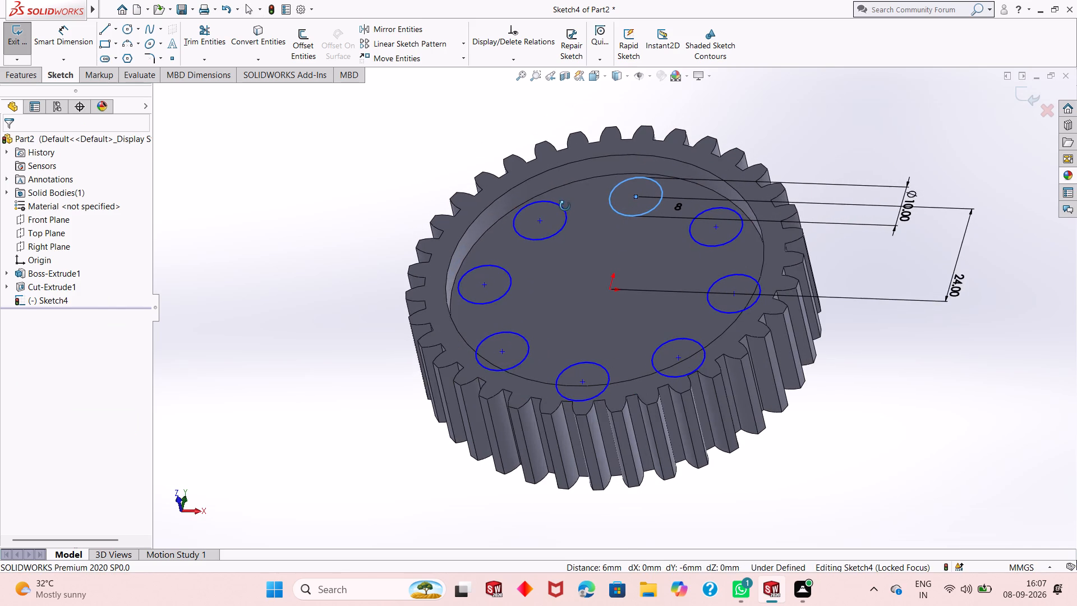
pyautogui.moveTo(565, 206); pyautogui.dragTo(564, 206, button='middle')
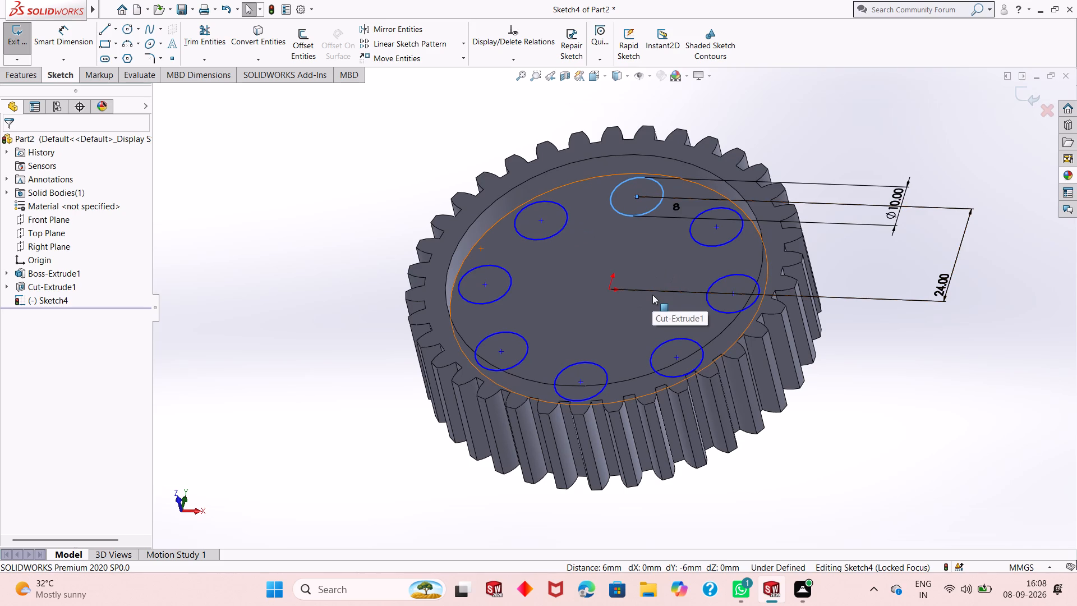
pyautogui.moveTo(748, 257); pyautogui.dragTo(572, 265, button='middle')
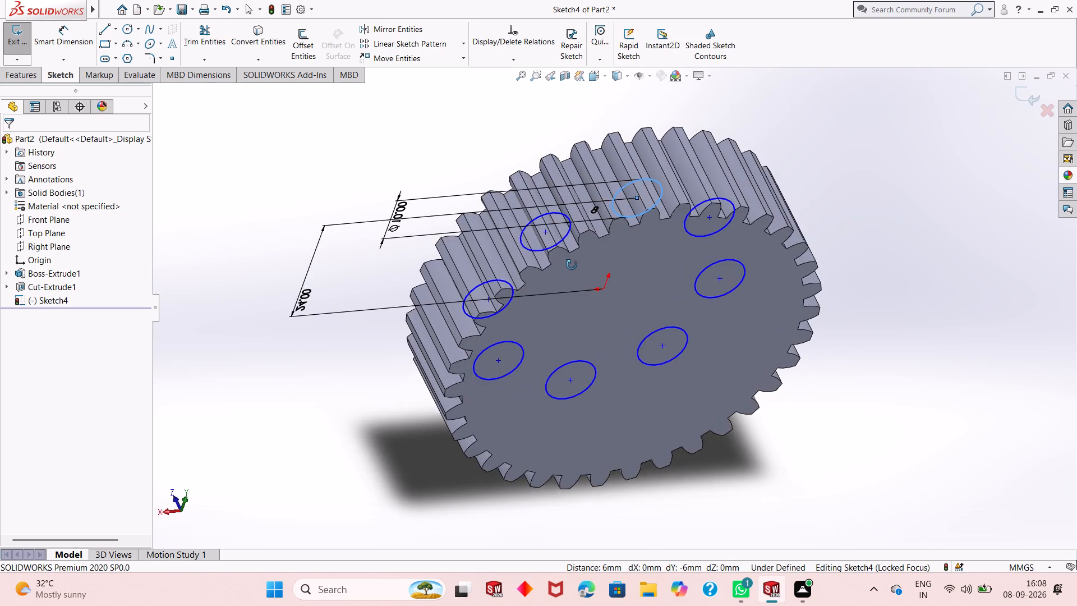
pyautogui.moveTo(572, 265); pyautogui.dragTo(798, 247, button='middle')
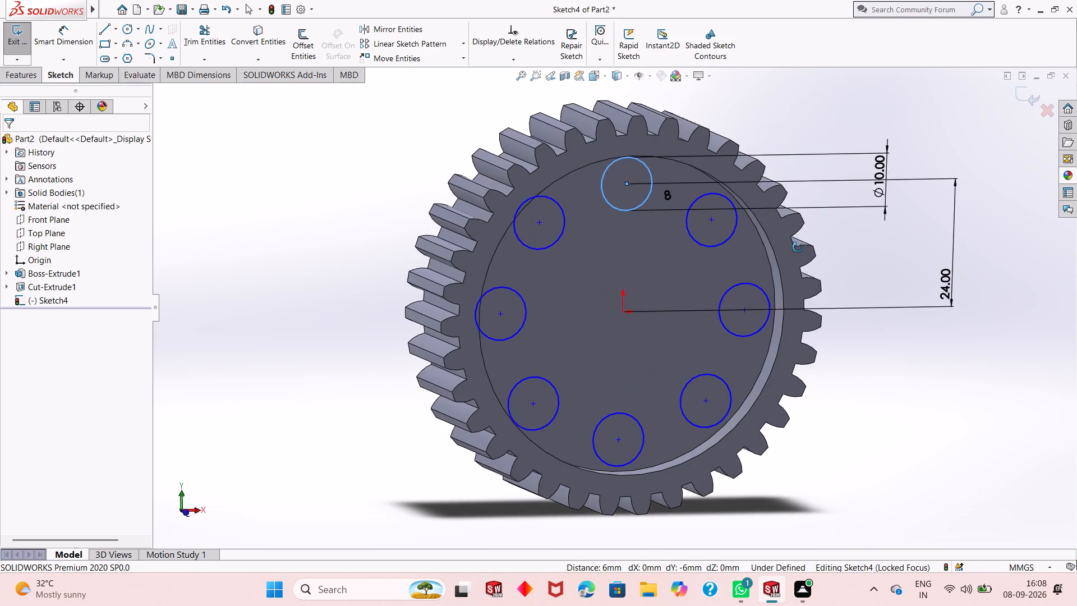
pyautogui.moveTo(798, 247); pyautogui.dragTo(583, 296, button='middle')
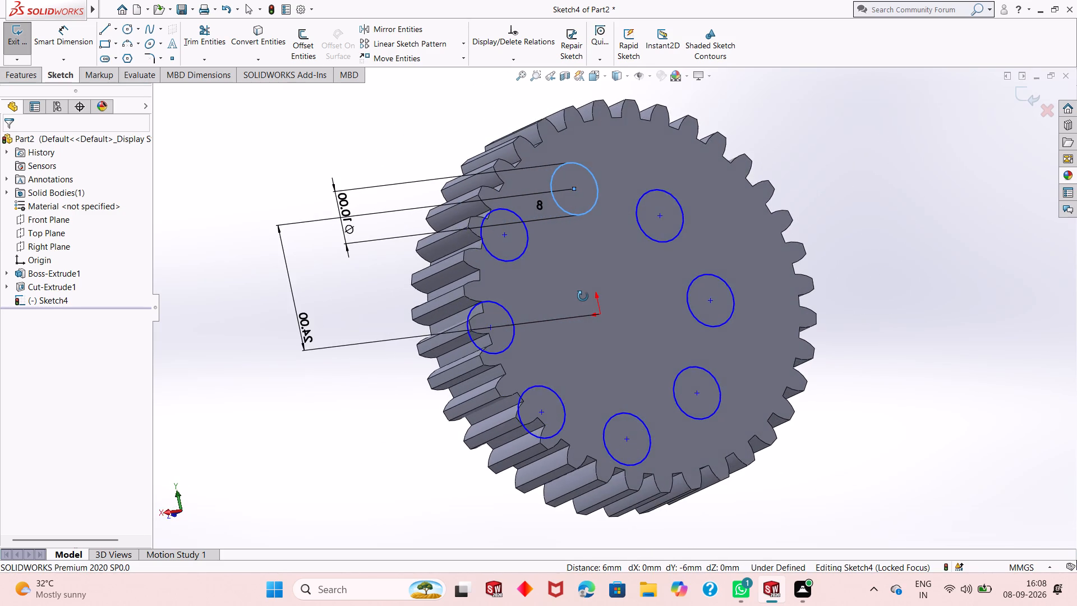
pyautogui.moveTo(583, 296); pyautogui.dragTo(665, 240, button='middle')
pyautogui.moveTo(665, 240); pyautogui.dragTo(715, 242, button='middle')
pyautogui.moveTo(715, 242); pyautogui.dragTo(609, 263, button='middle')
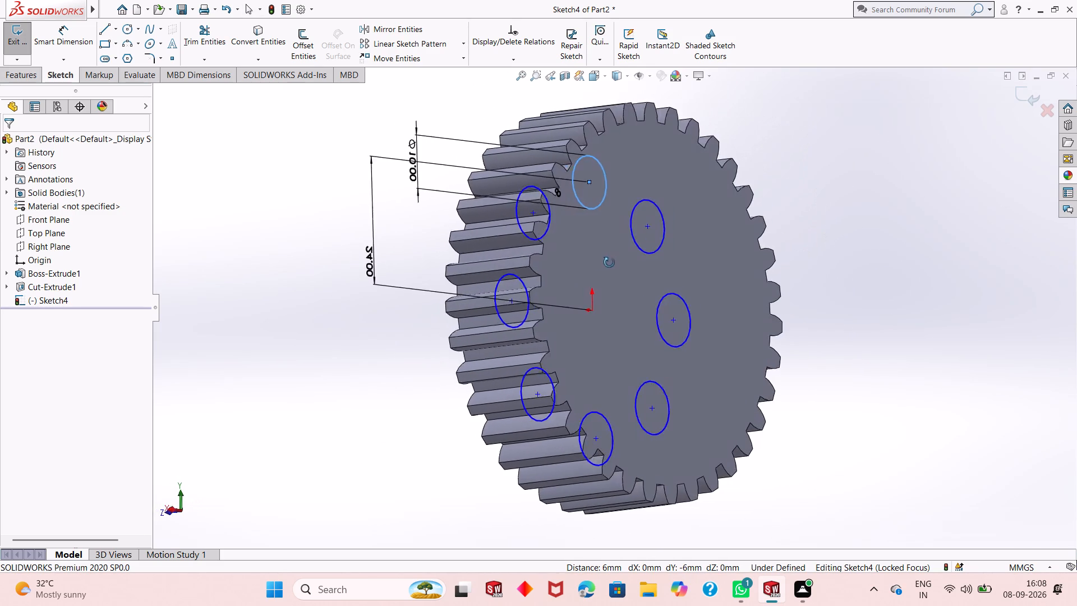
pyautogui.moveTo(609, 263); pyautogui.dragTo(576, 271, button='middle')
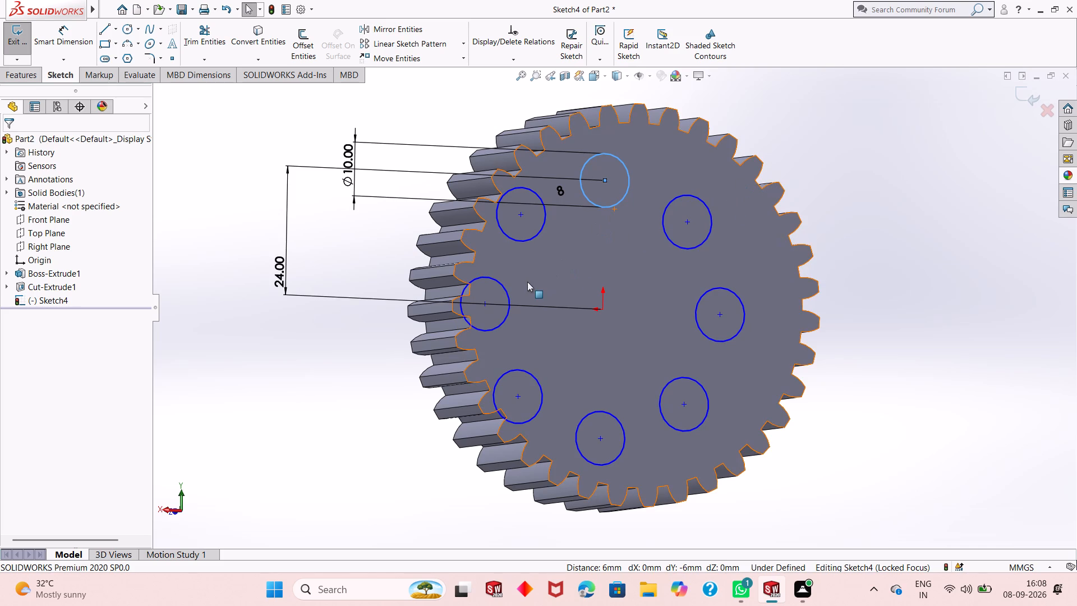
pyautogui.moveTo(538, 281); pyautogui.dragTo(717, 294, button='middle')
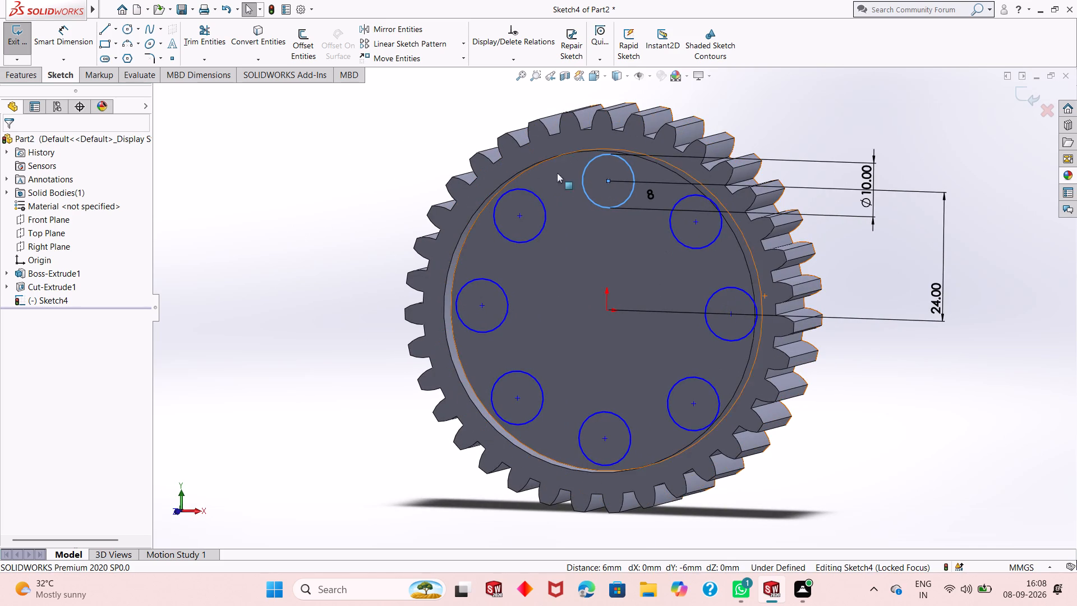
pyautogui.press('Escape')
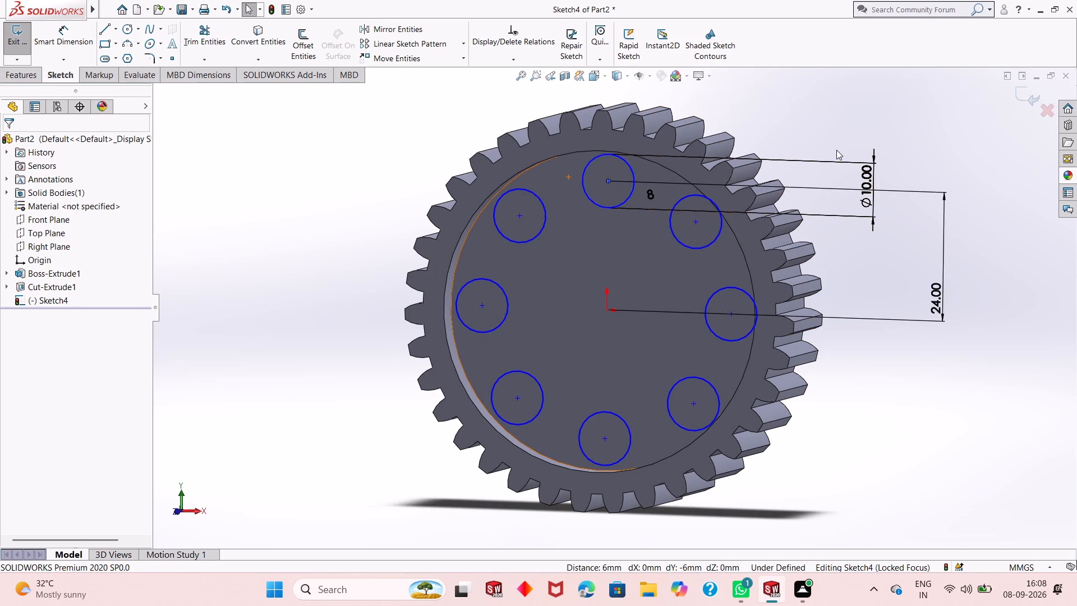
pyautogui.press('Escape')
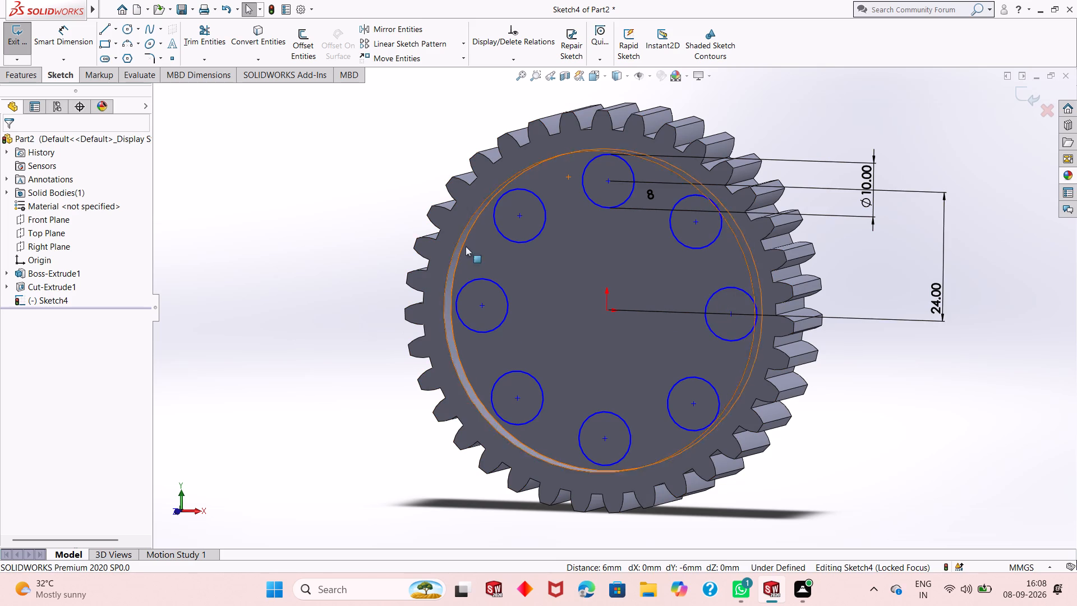
# Finish and exit the sketch holding the patterned 10 mm circles.
pyautogui.moveTo(728, 252); pyautogui.dragTo(570, 267, button='middle')
pyautogui.click(728, 190)
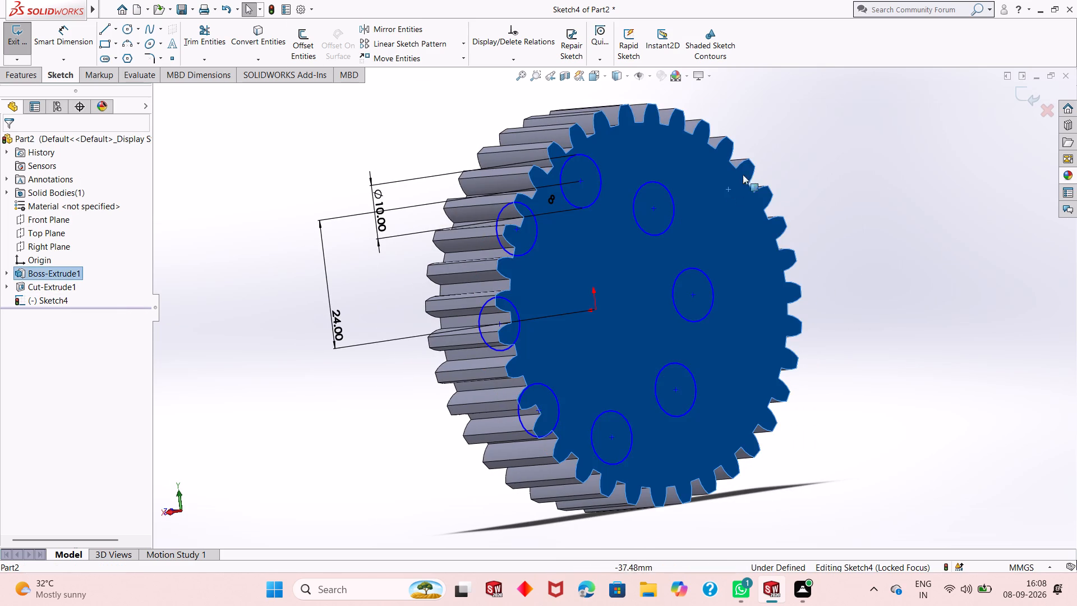
pyautogui.press('Escape')
pyautogui.click(1020, 95)
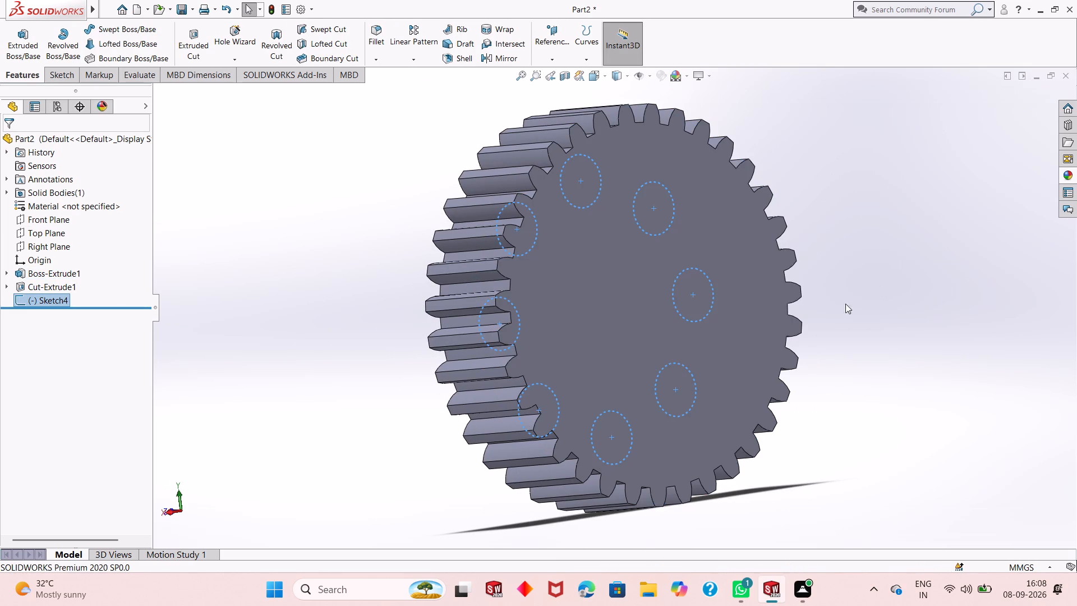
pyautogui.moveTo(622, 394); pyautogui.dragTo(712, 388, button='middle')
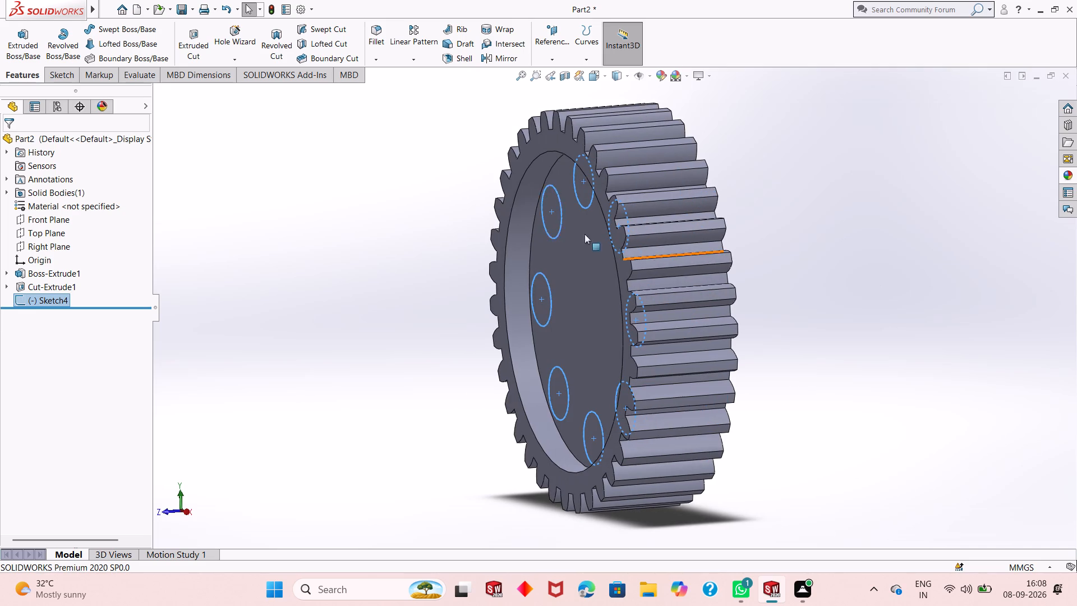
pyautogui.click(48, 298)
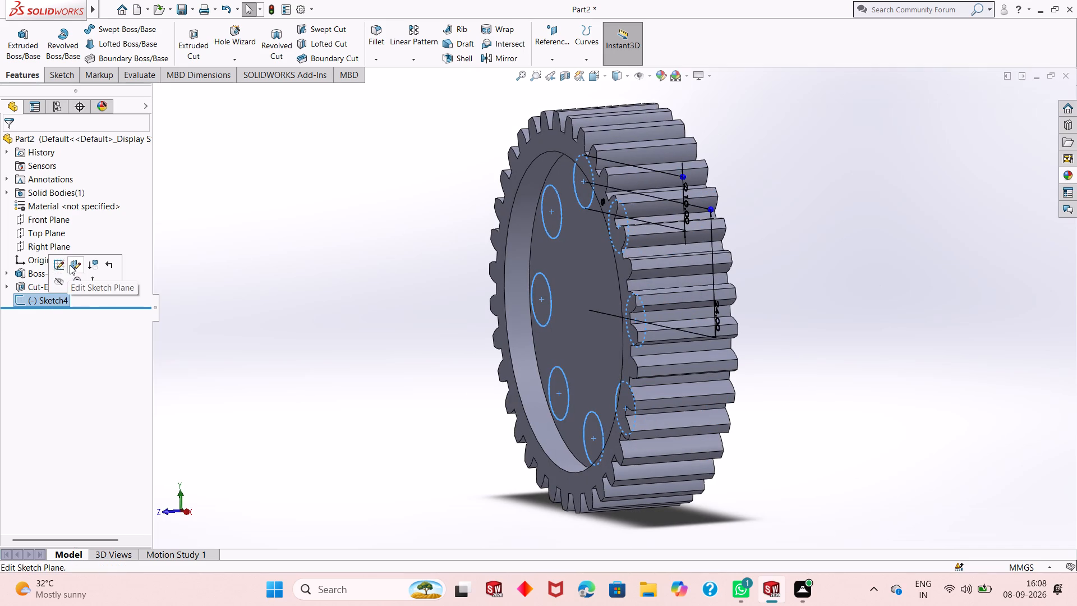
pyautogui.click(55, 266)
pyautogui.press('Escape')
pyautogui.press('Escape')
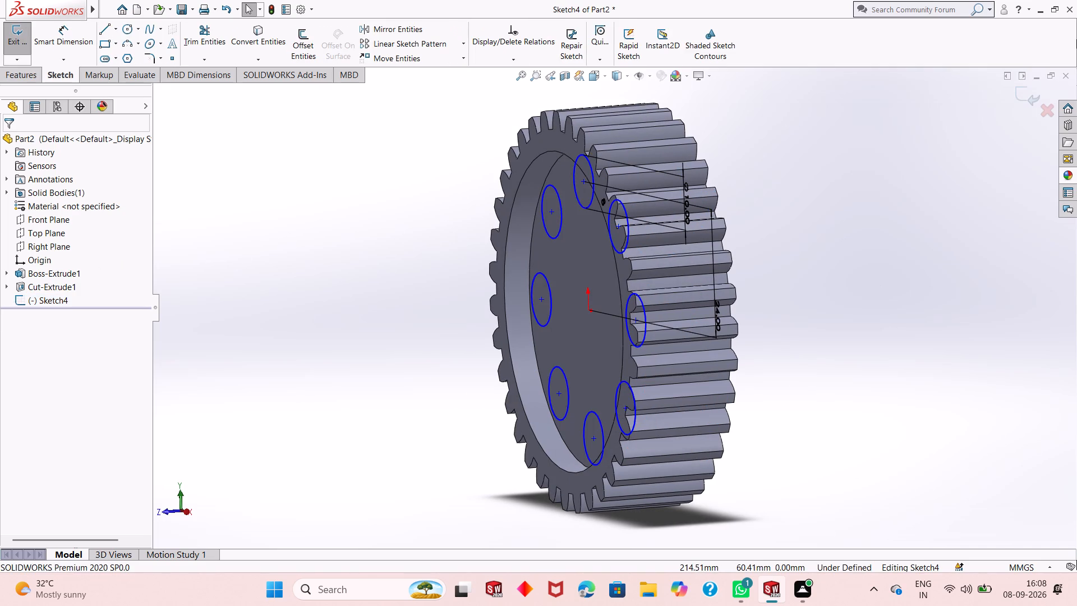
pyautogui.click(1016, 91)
# Start a sketch on the gear's flat back face and draw a 30 mm radius circle centred on the origin.
pyautogui.moveTo(756, 250); pyautogui.dragTo(688, 269, button='middle')
pyautogui.click(627, 261)
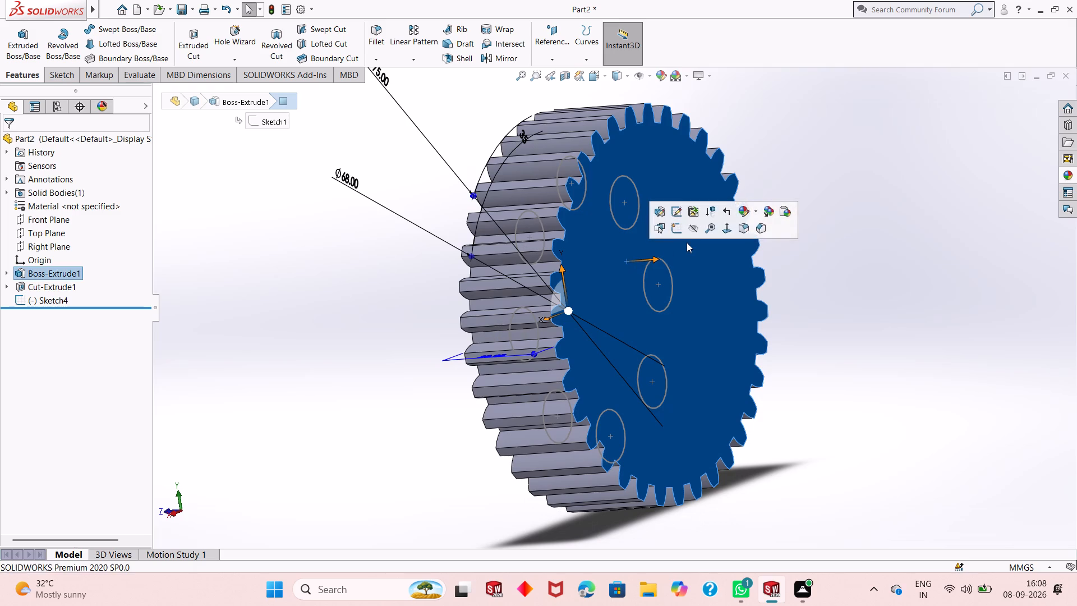
pyautogui.click(682, 231)
pyautogui.hotkey('ctrl', '8')
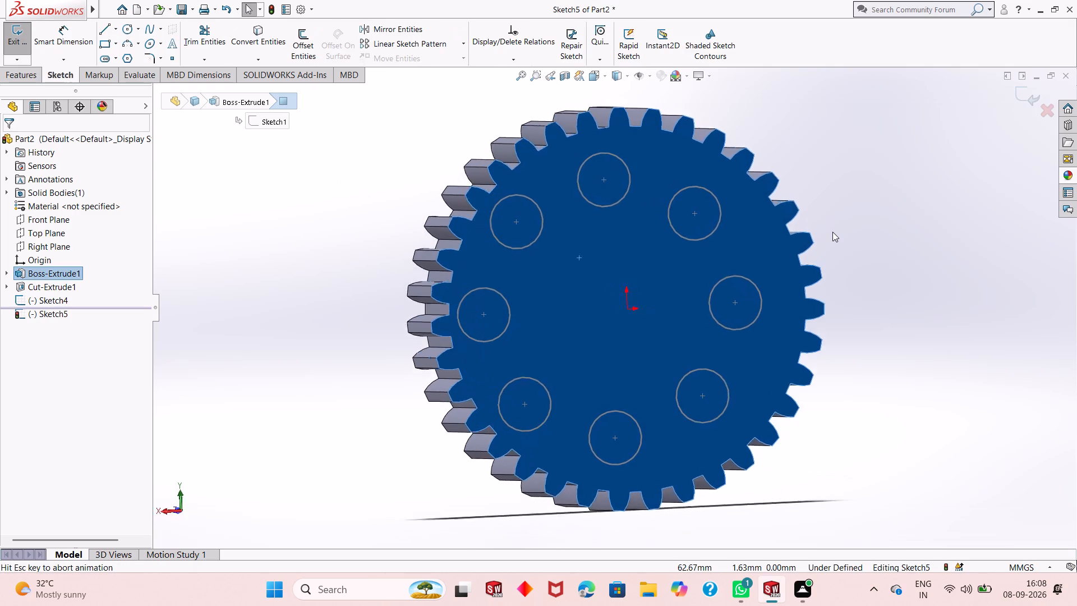
pyautogui.press('Escape')
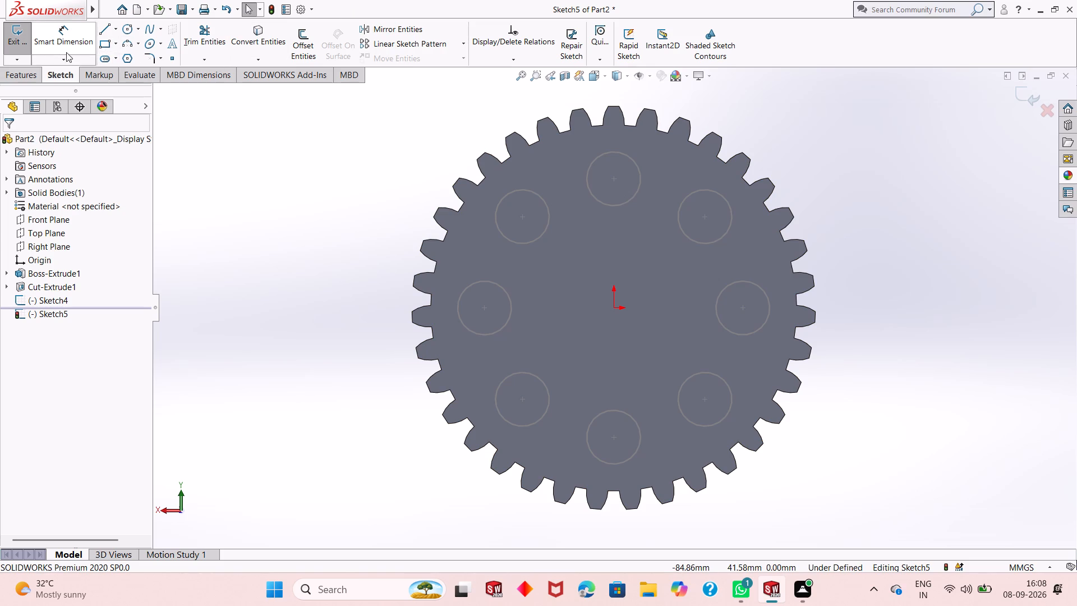
pyautogui.click(128, 24)
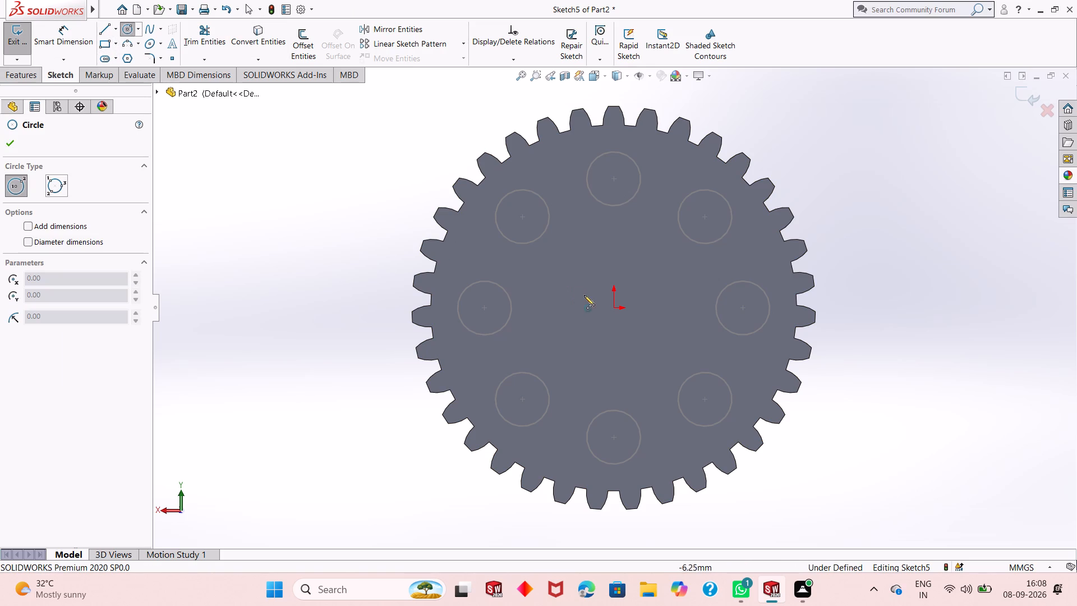
pyautogui.click(617, 308)
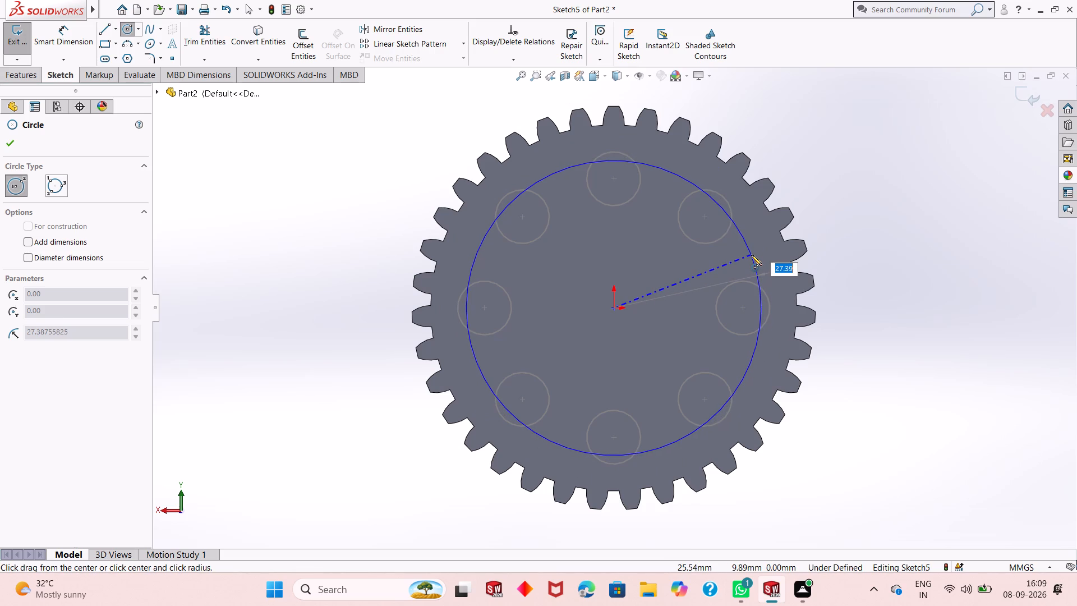
pyautogui.write('30')
pyautogui.press('Return')
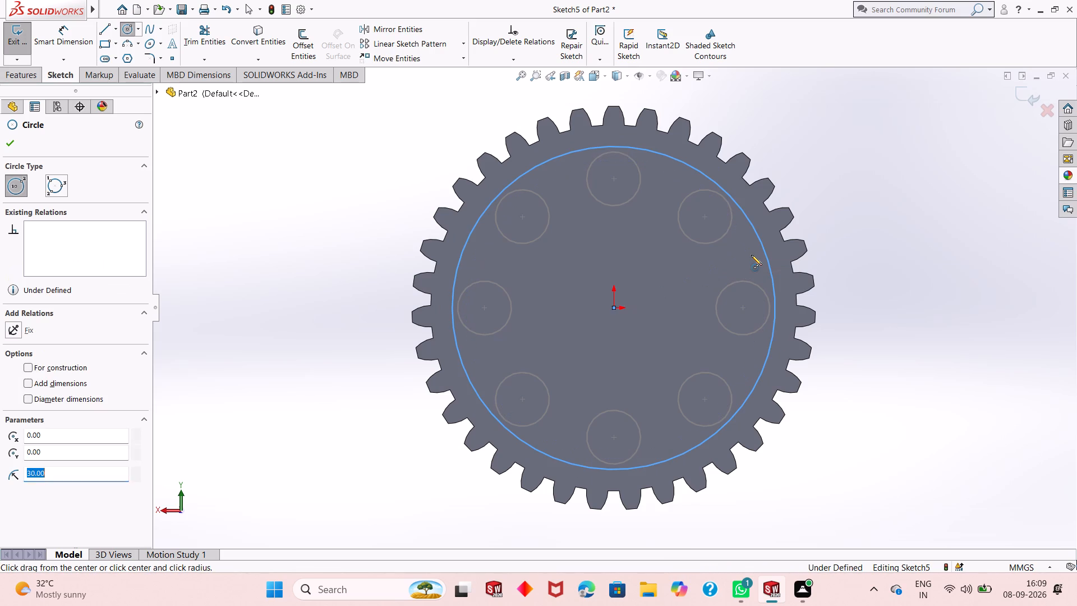
# Examine the new back-face circle against the front recess and the patterned circles from both sides of the gear.
pyautogui.moveTo(751, 255); pyautogui.dragTo(793, 249, button='middle')
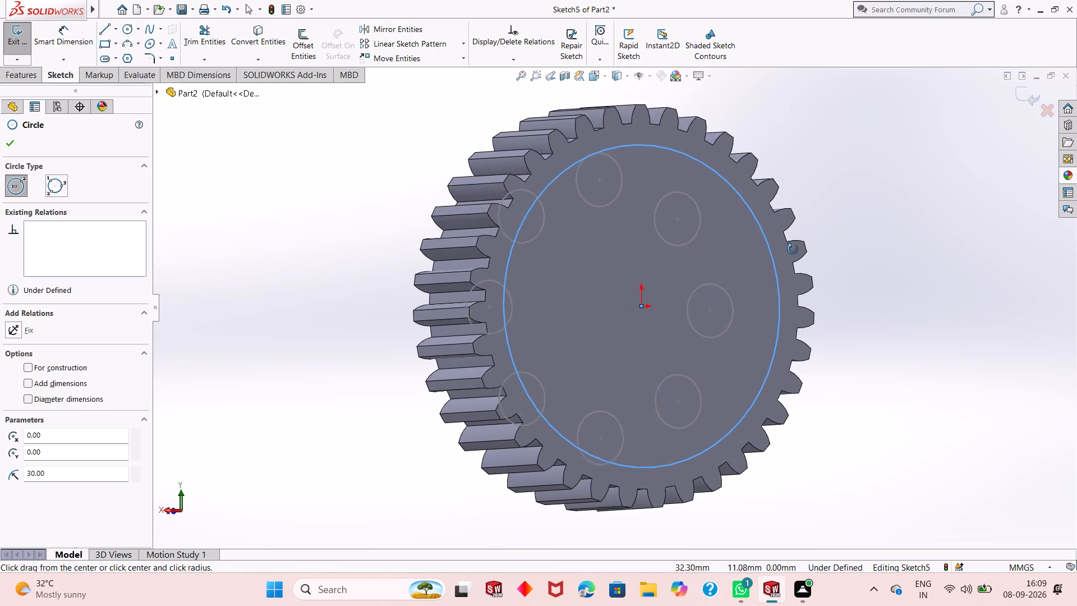
pyautogui.moveTo(793, 249); pyautogui.dragTo(973, 238, button='middle')
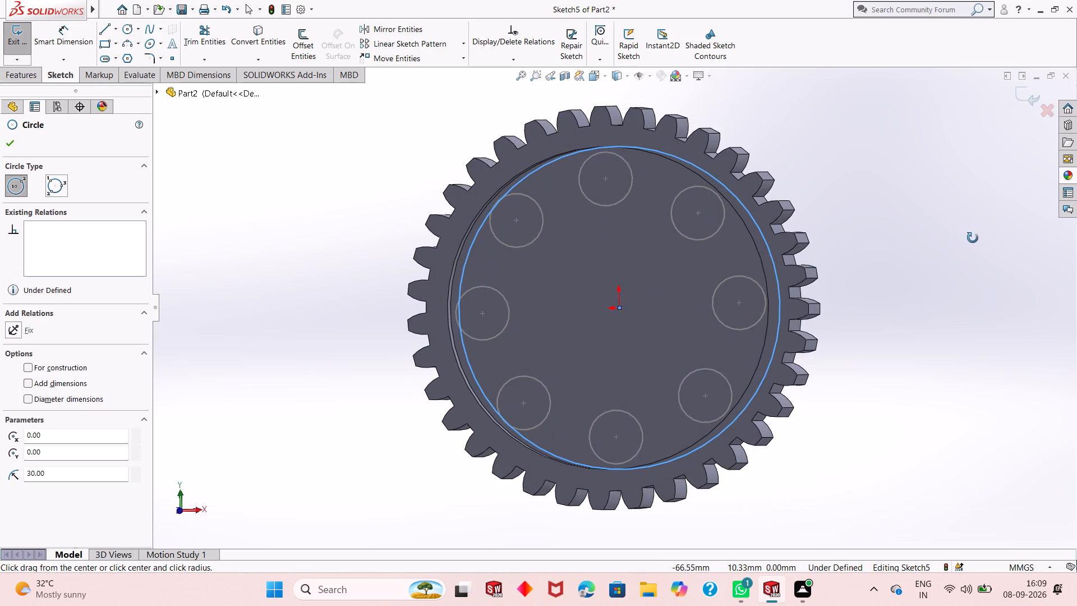
pyautogui.moveTo(973, 238); pyautogui.dragTo(972, 238, button='middle')
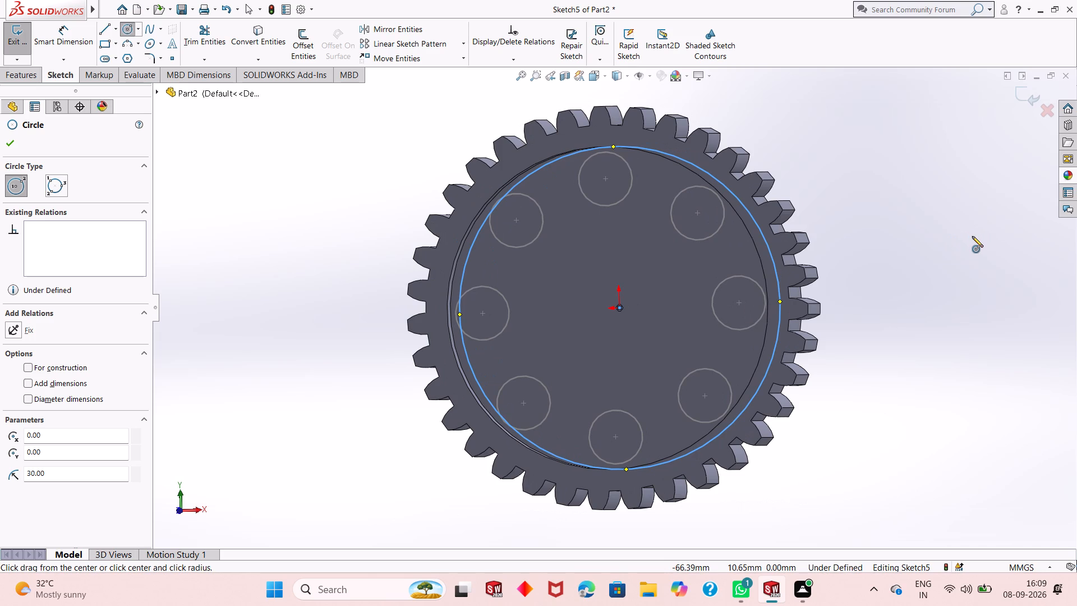
pyautogui.moveTo(966, 245); pyautogui.dragTo(972, 242, button='middle')
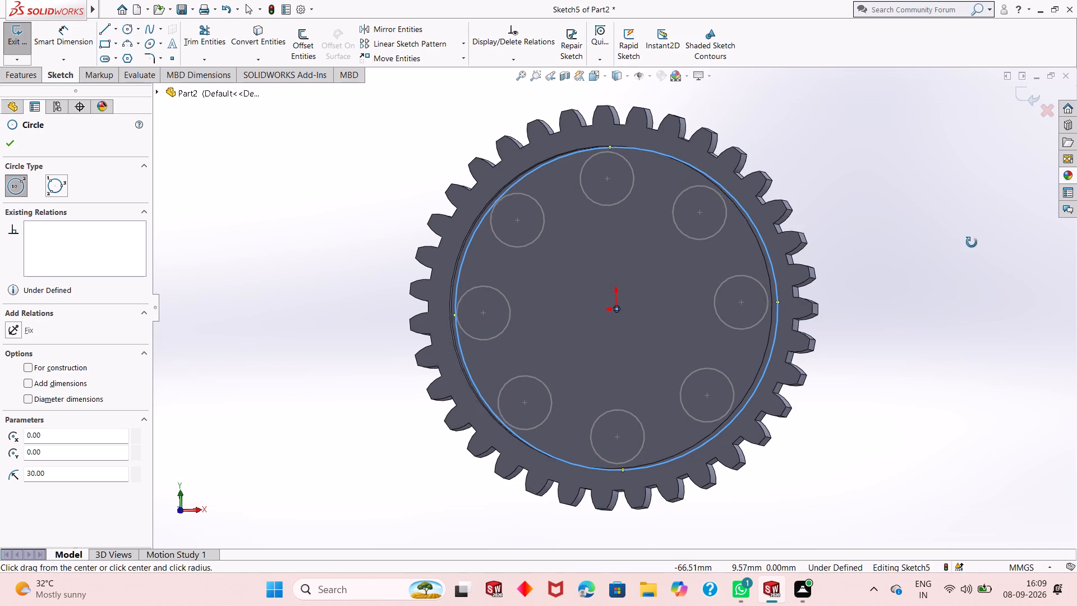
pyautogui.moveTo(972, 242); pyautogui.dragTo(977, 240, button='middle')
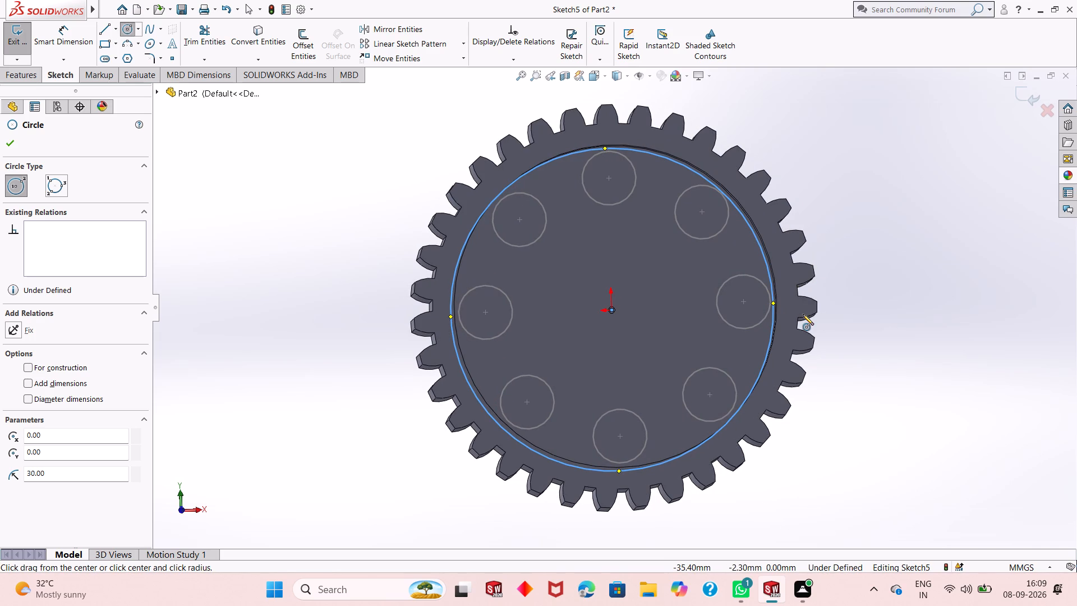
pyautogui.press('Escape')
pyautogui.moveTo(783, 245); pyautogui.dragTo(775, 256, button='middle')
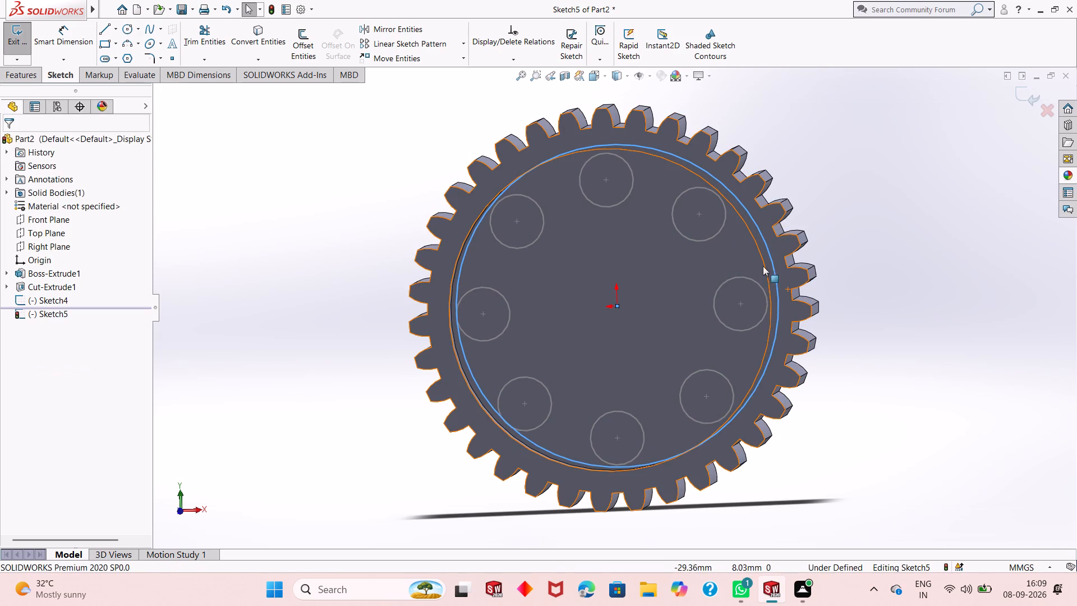
pyautogui.press('Escape')
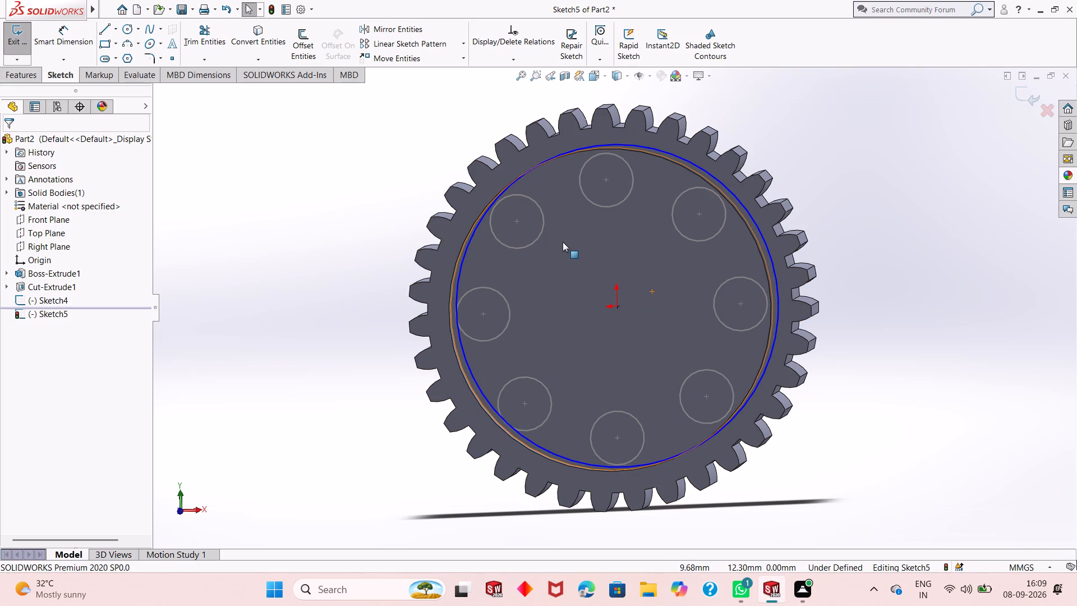
pyautogui.hotkey('ctrl', '8')
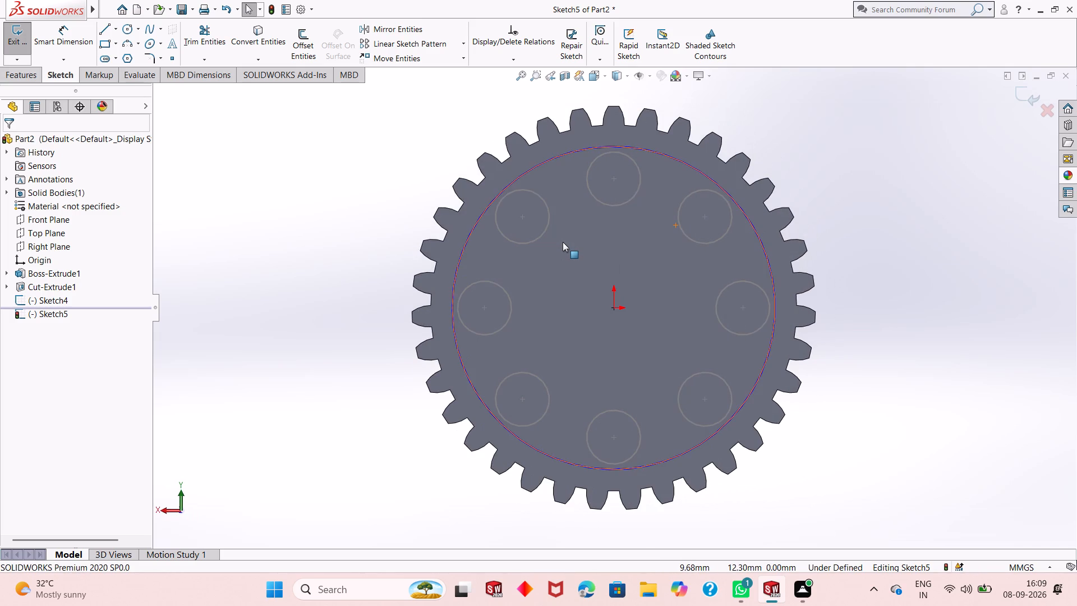
pyautogui.moveTo(563, 244); pyautogui.dragTo(749, 242, button='middle')
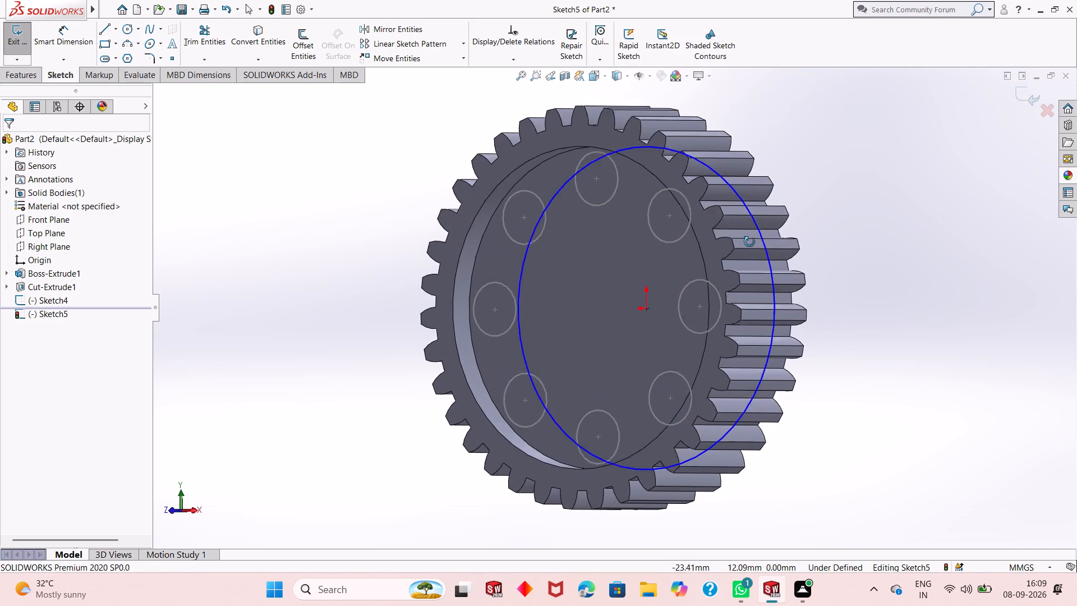
pyautogui.moveTo(749, 242); pyautogui.dragTo(777, 239, button='middle')
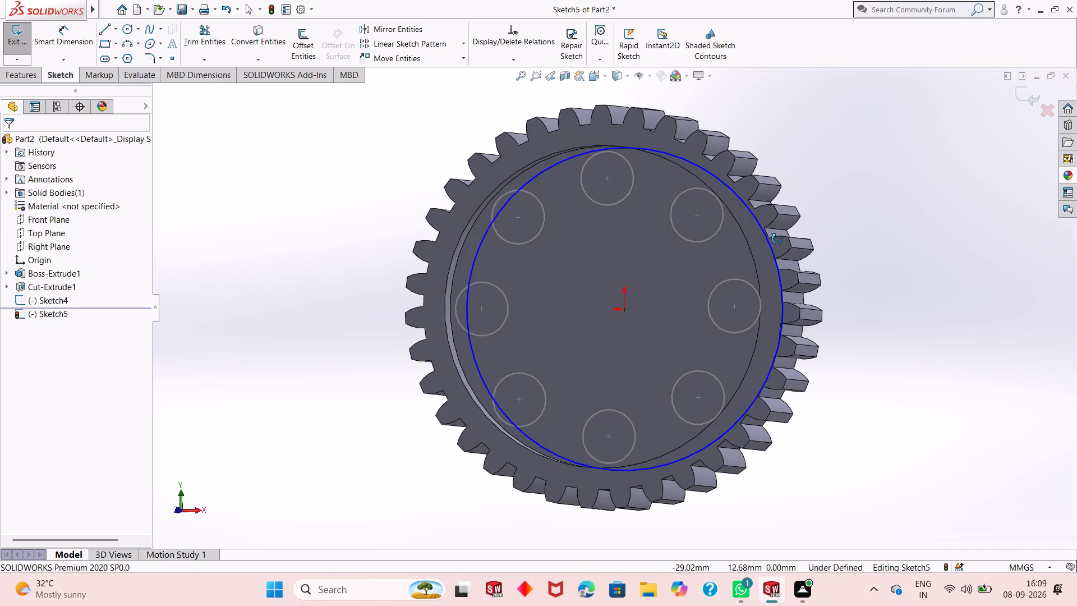
pyautogui.moveTo(777, 239); pyautogui.dragTo(574, 236, button='middle')
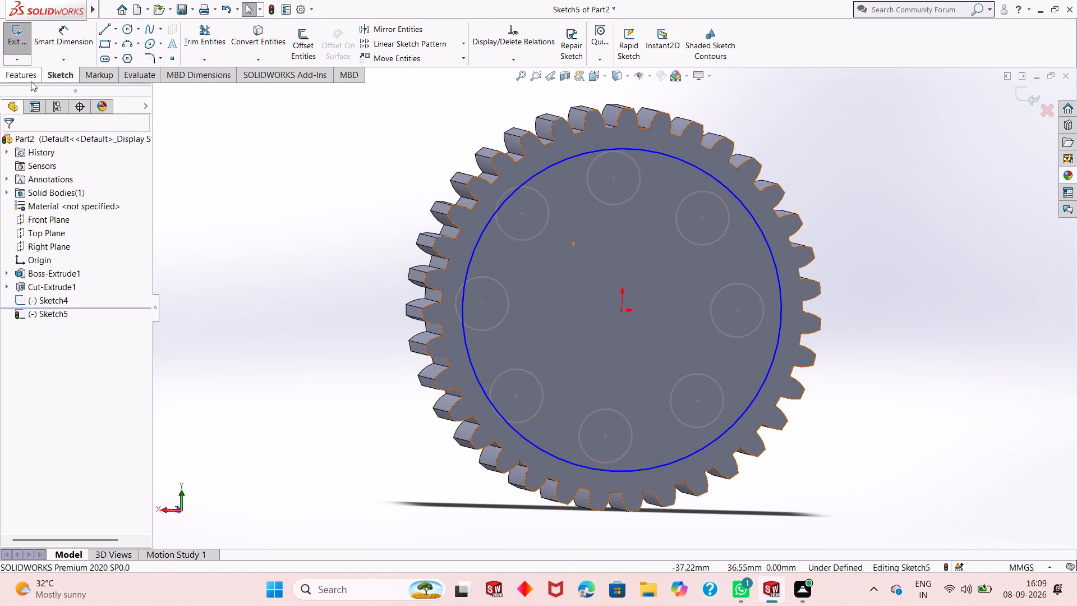
# Cut-extrude the 30 mm radius circle 5 mm blind into the gear's back face.
pyautogui.click(30, 81)
pyautogui.click(27, 43)
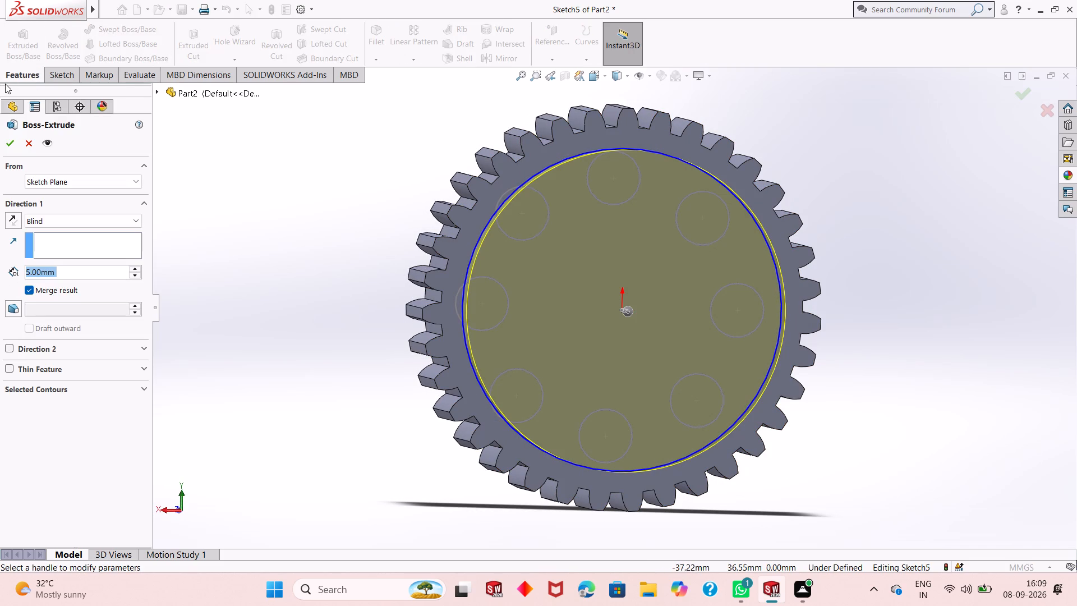
pyautogui.click(20, 143)
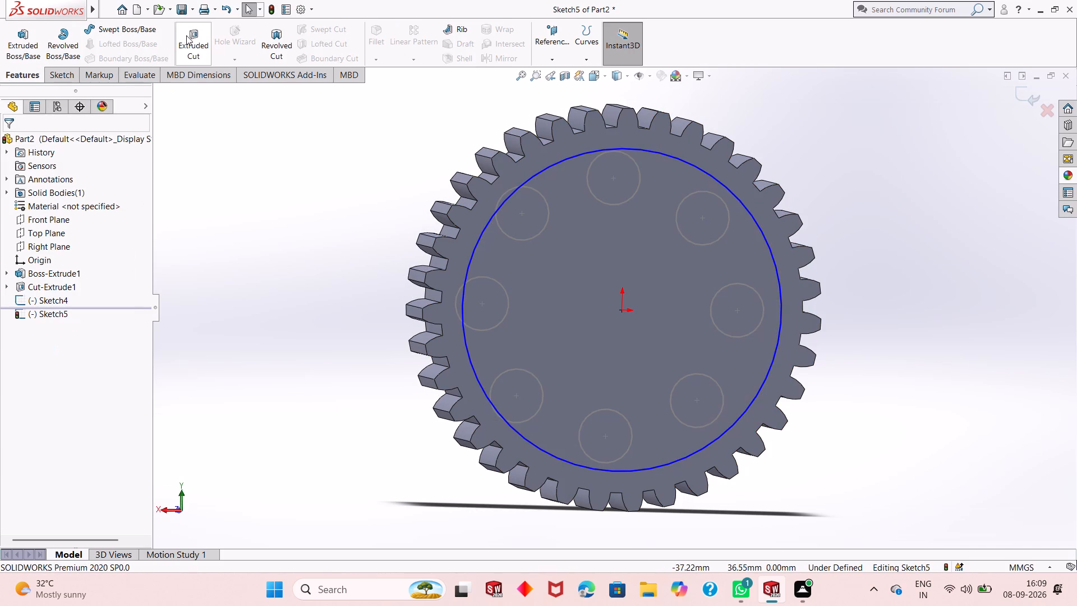
pyautogui.click(187, 36)
pyautogui.moveTo(859, 273); pyautogui.dragTo(793, 293, button='middle')
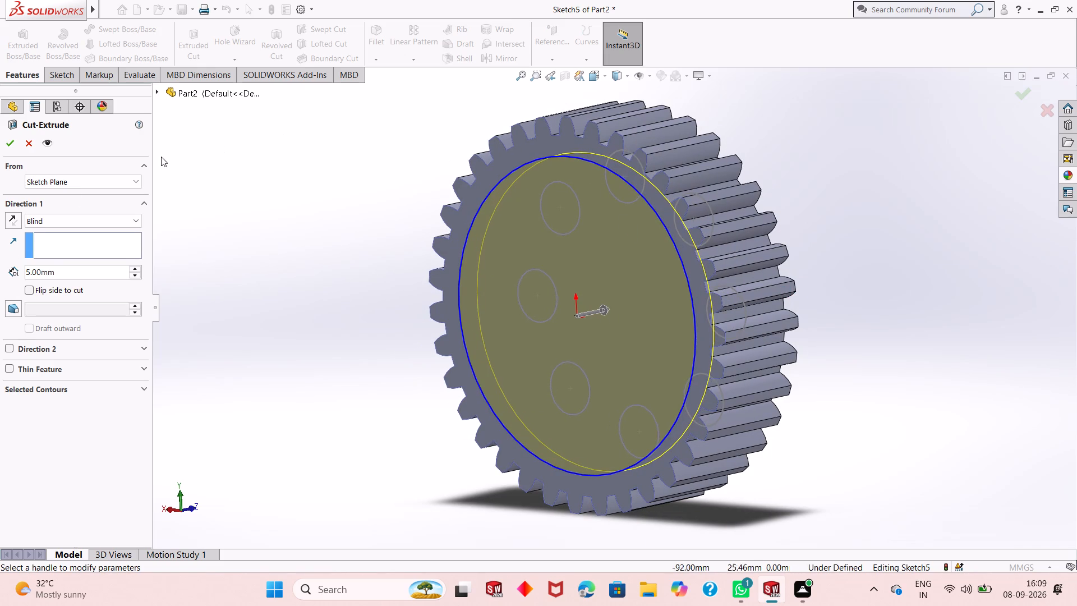
pyautogui.click(0, 145)
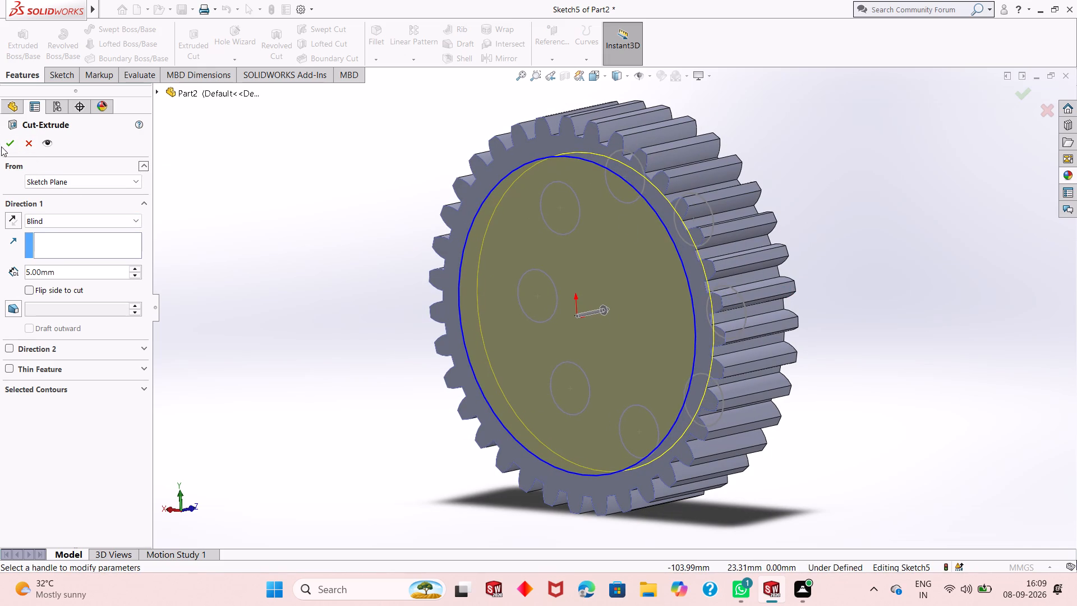
pyautogui.click(3, 146)
pyautogui.press('Escape')
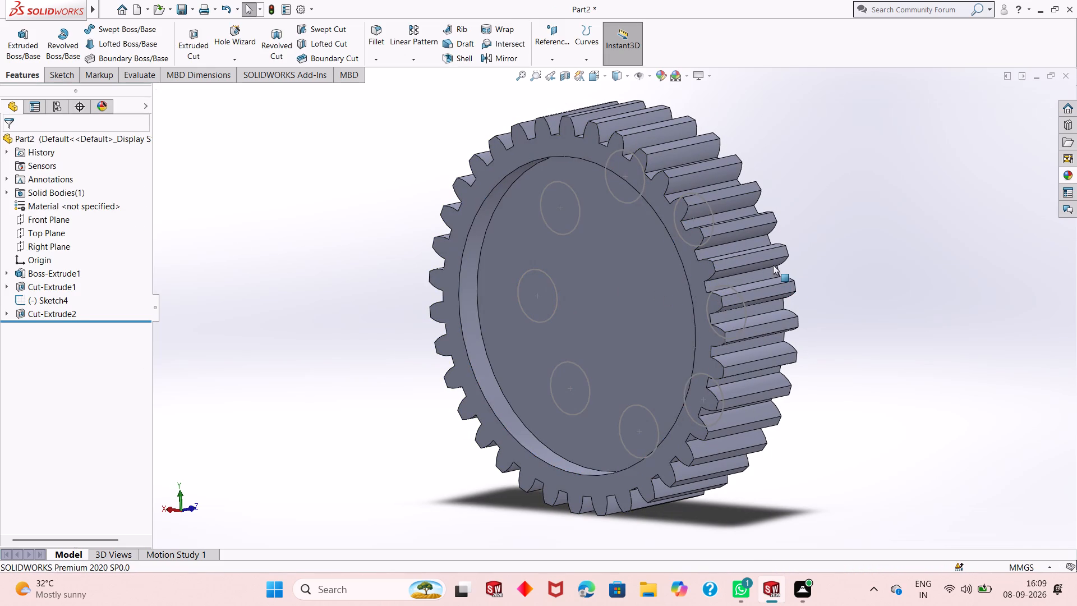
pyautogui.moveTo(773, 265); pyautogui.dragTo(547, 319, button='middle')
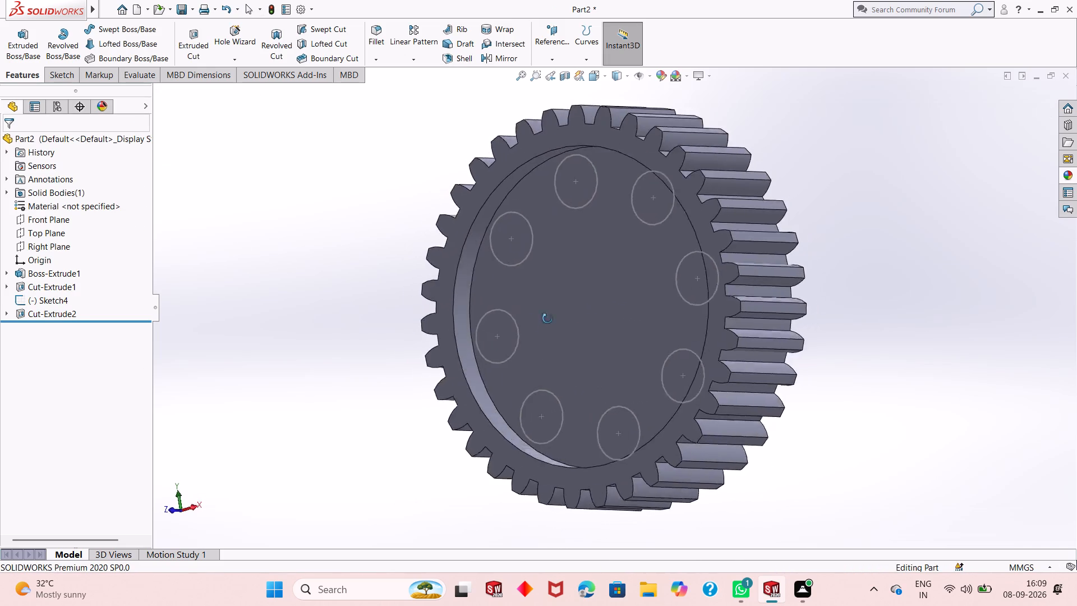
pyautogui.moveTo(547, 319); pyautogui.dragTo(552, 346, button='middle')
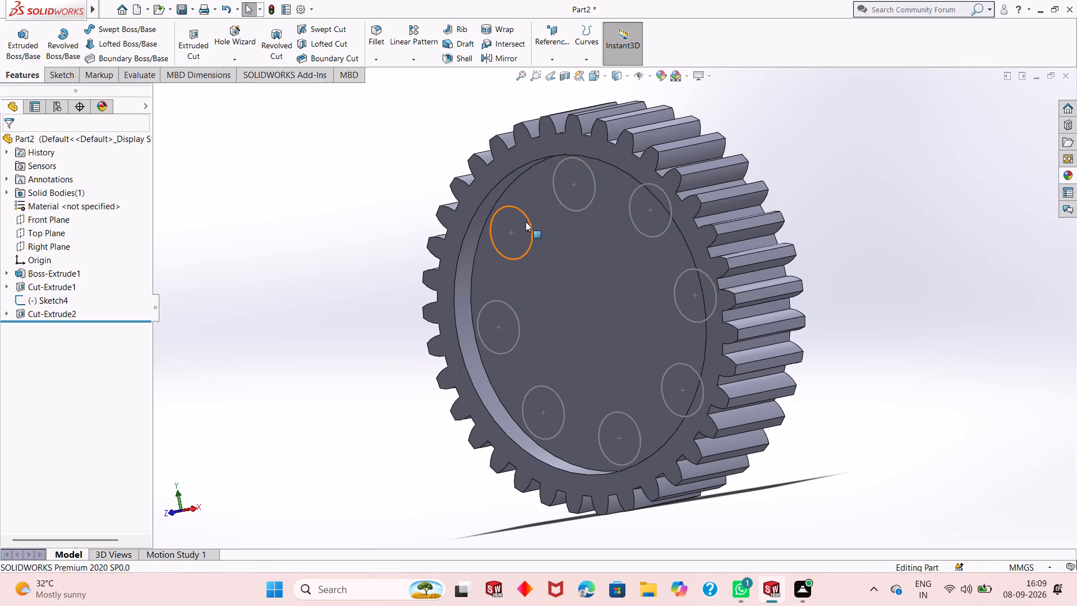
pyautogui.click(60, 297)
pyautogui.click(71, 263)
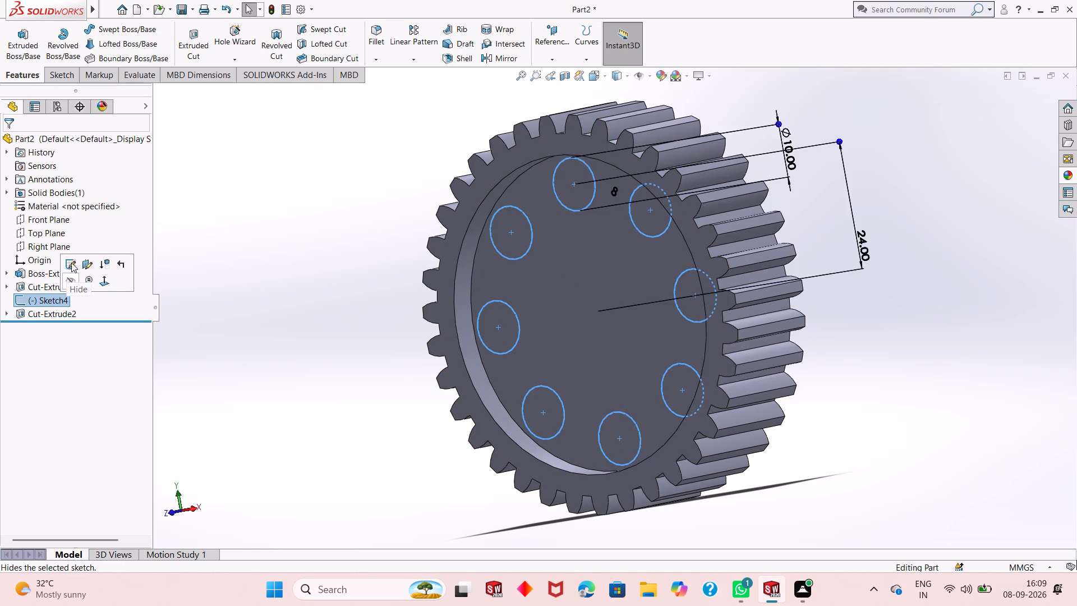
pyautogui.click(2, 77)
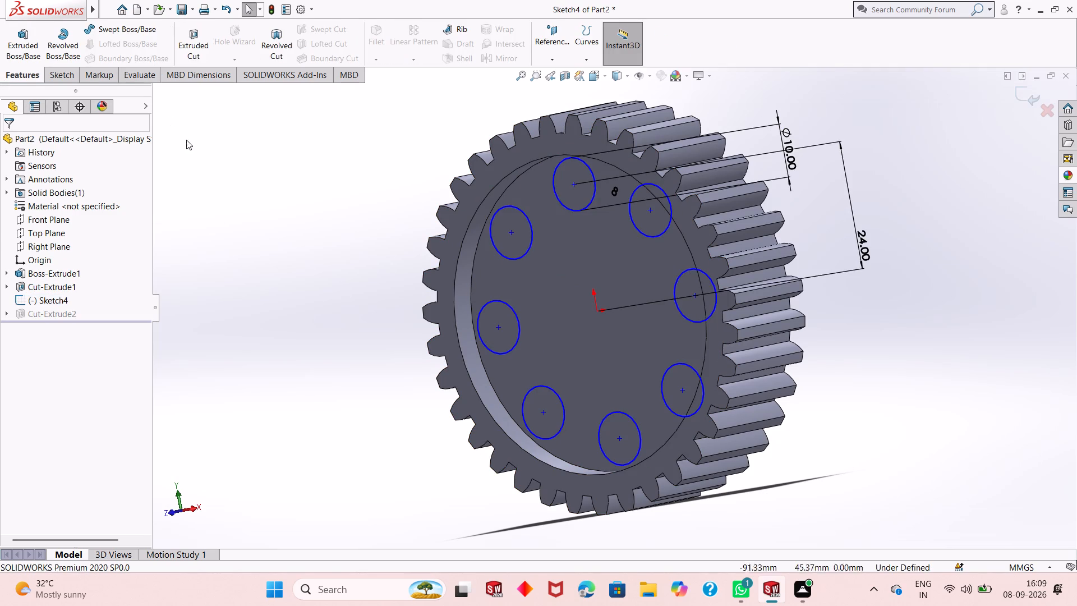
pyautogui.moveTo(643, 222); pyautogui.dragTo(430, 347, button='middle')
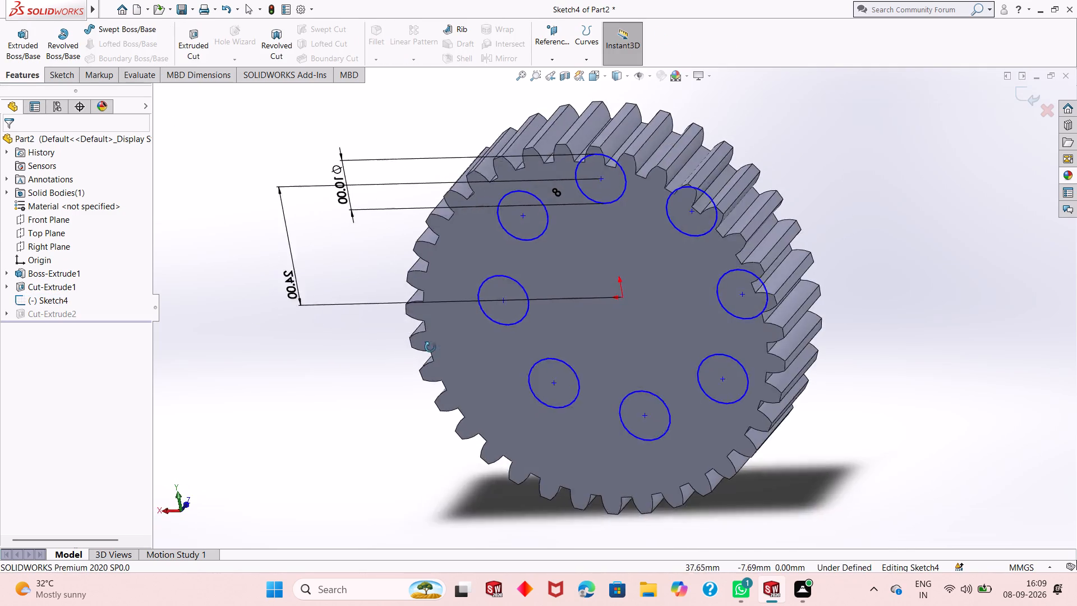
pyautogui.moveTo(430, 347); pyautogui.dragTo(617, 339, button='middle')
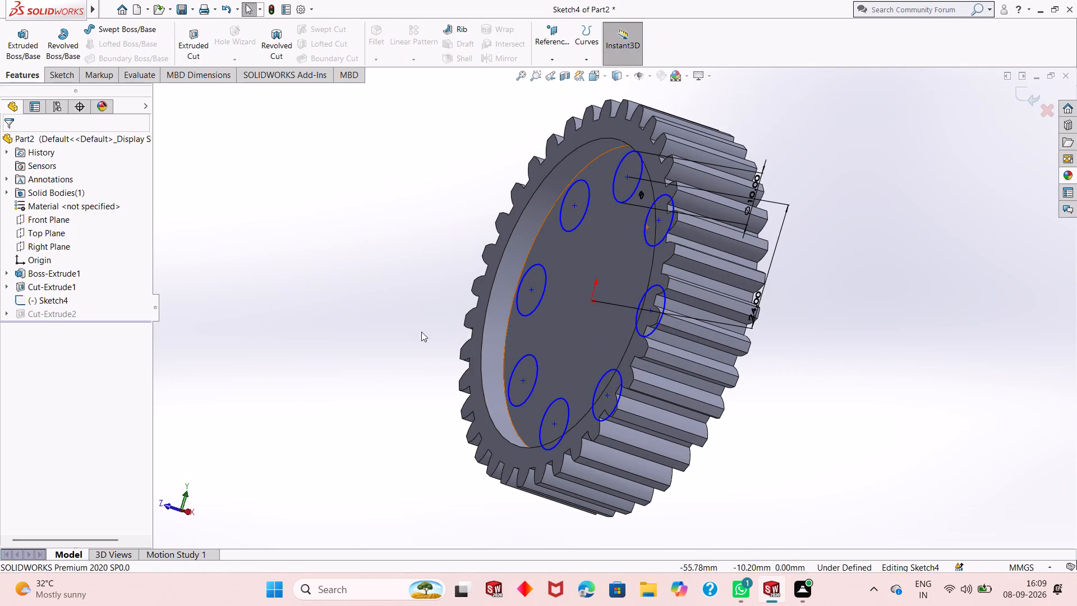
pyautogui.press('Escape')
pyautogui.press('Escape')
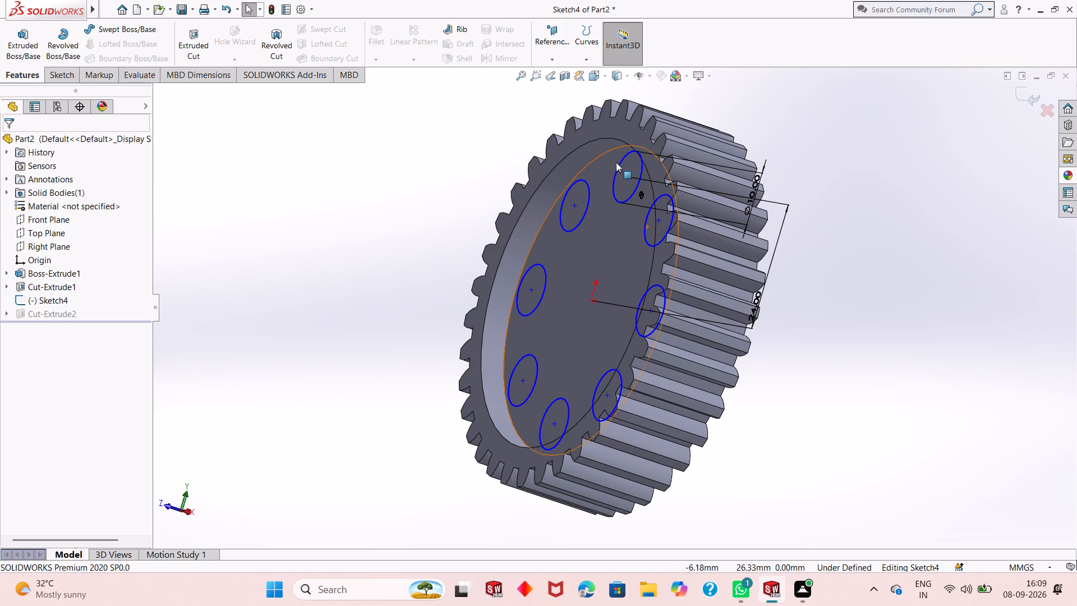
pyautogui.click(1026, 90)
# Open the sketch of the eight patterned 10 mm circles for editing, ready for a feature operation.
pyautogui.moveTo(772, 190); pyautogui.dragTo(762, 191, button='middle')
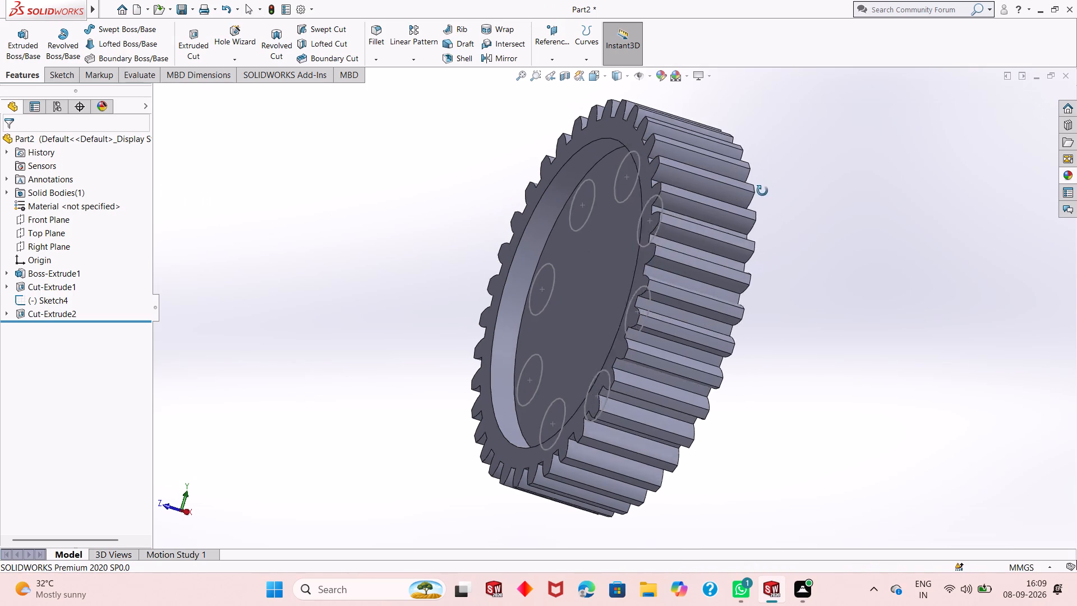
pyautogui.moveTo(762, 191); pyautogui.dragTo(767, 174, button='middle')
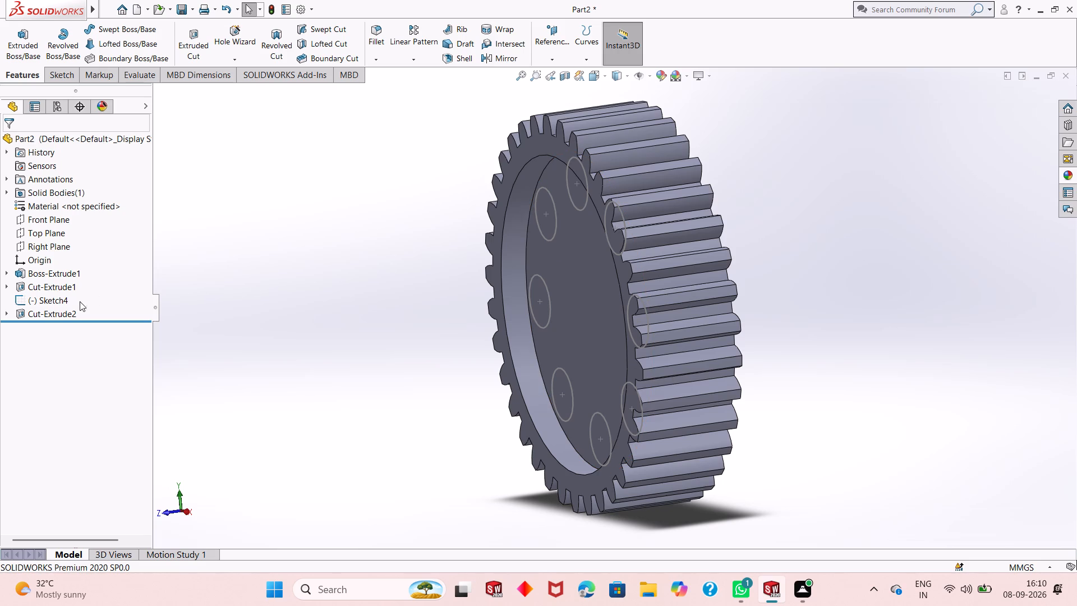
pyautogui.click(42, 303)
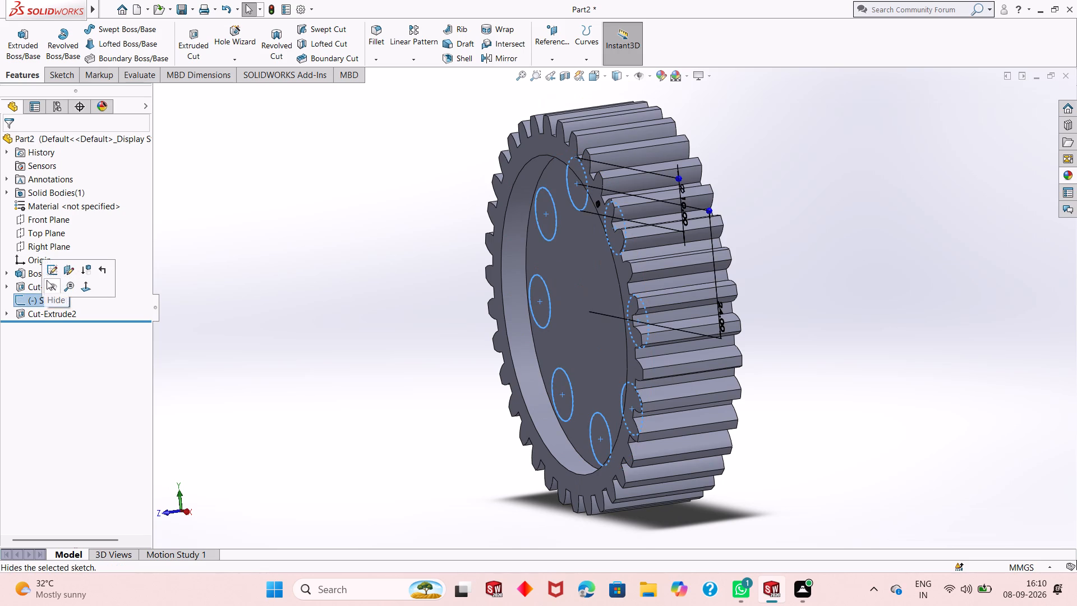
pyautogui.click(51, 276)
pyautogui.click(21, 74)
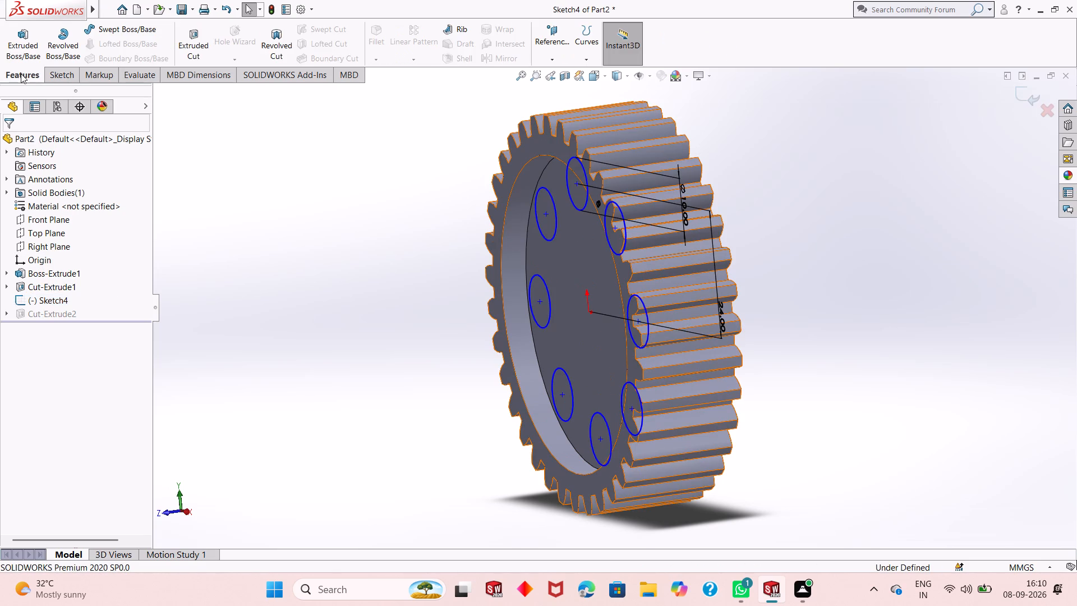
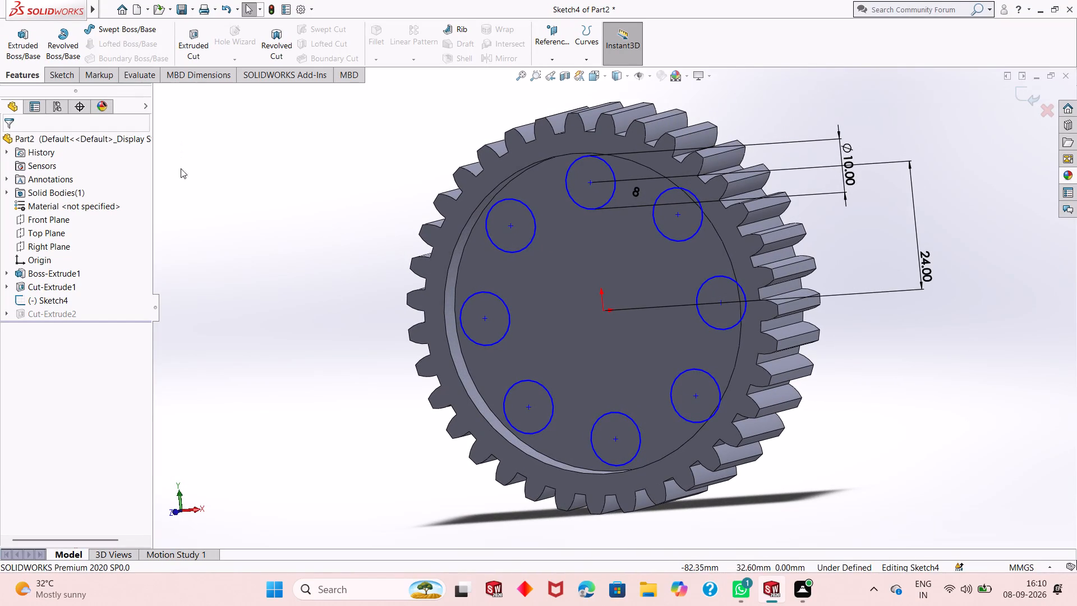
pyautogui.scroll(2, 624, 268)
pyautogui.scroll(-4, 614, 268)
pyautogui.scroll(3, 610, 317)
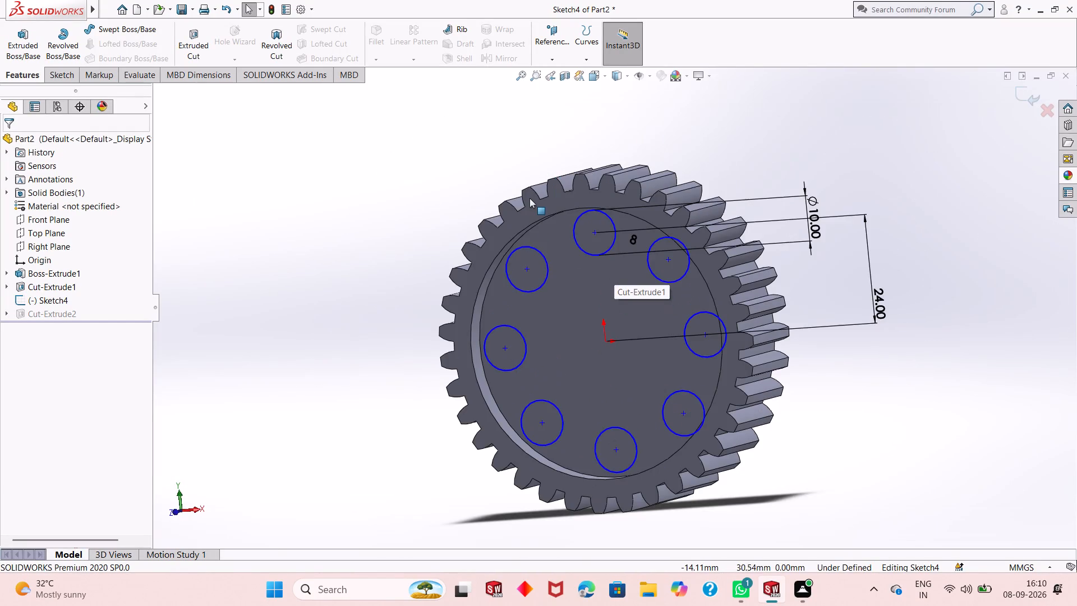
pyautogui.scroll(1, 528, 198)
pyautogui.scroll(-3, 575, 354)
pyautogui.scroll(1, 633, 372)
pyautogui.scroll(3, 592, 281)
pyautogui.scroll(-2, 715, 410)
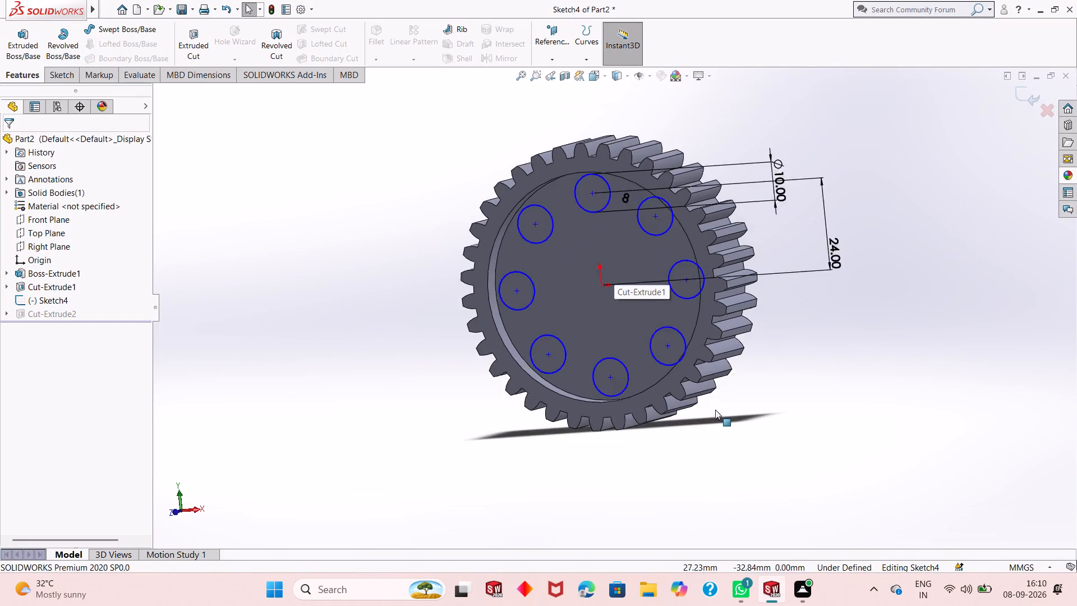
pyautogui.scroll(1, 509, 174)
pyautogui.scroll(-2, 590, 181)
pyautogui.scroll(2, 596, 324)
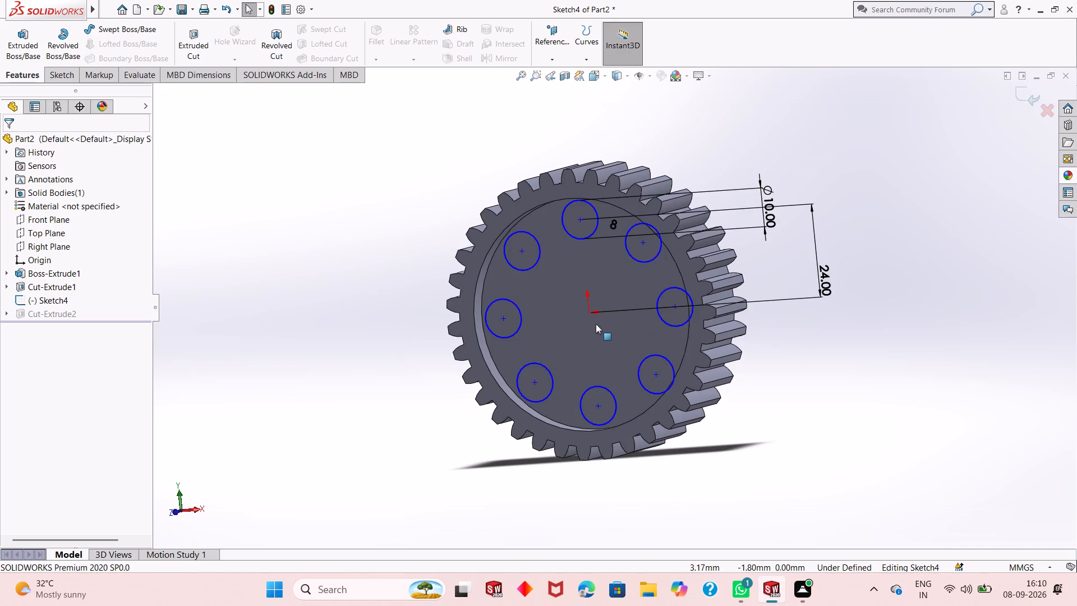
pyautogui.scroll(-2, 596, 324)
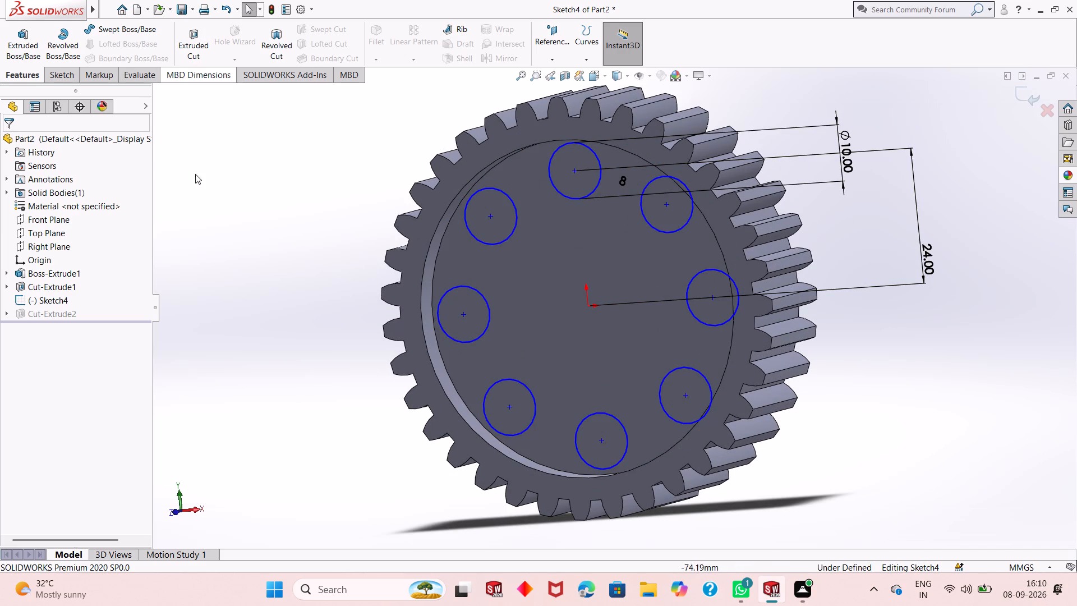
# Cut-extrude the eight patterned 10 mm circles Through All so they pierce the web between the gear's two recesses.
pyautogui.click(184, 38)
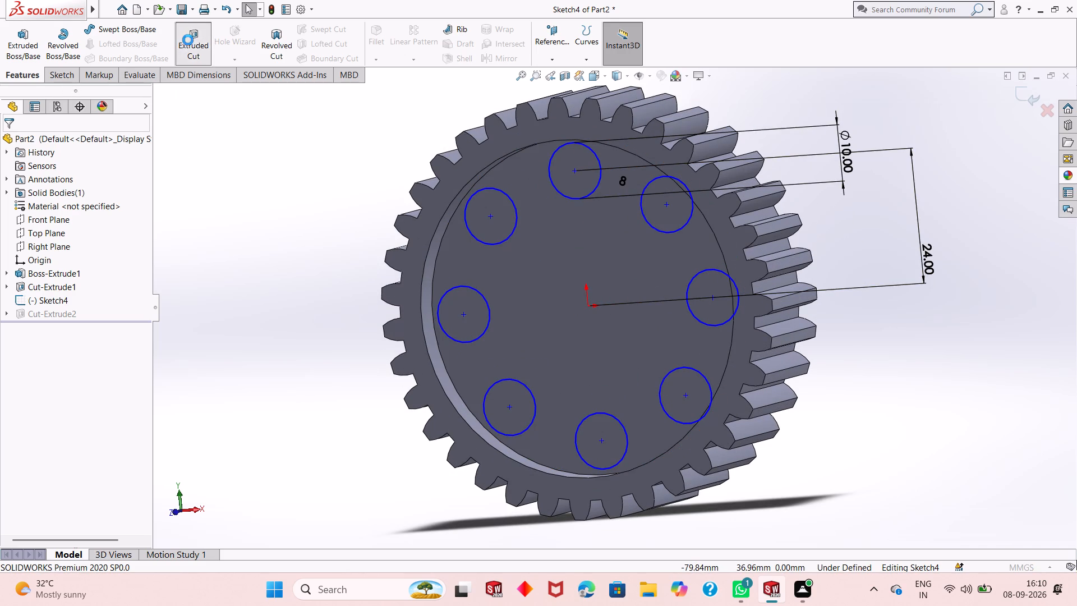
pyautogui.moveTo(735, 269); pyautogui.dragTo(641, 288, button='middle')
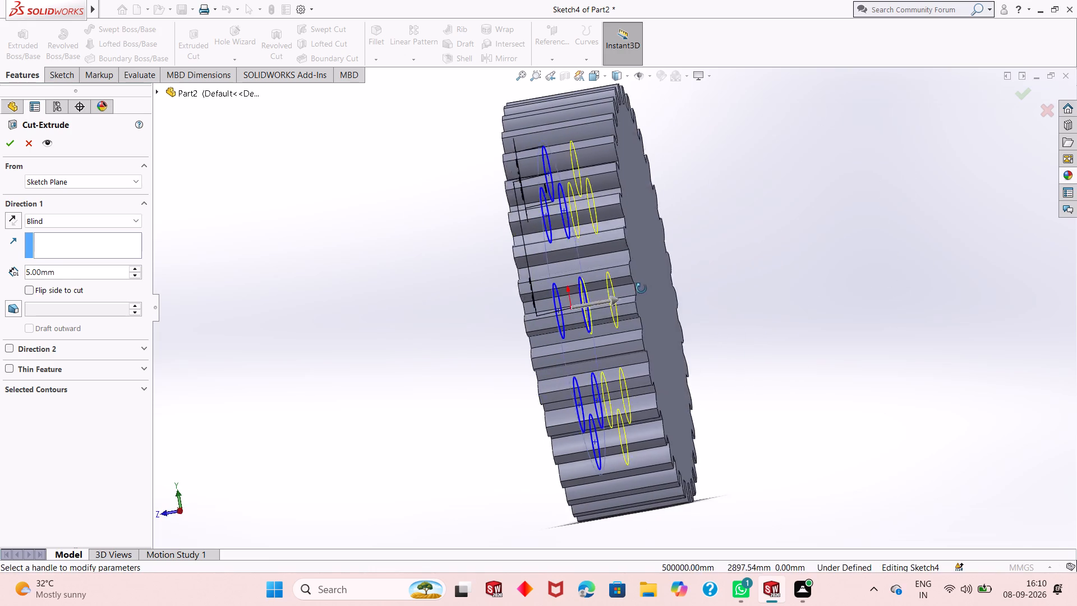
pyautogui.moveTo(641, 288); pyautogui.dragTo(632, 291, button='middle')
pyautogui.moveTo(631, 292); pyautogui.dragTo(699, 293, button='middle')
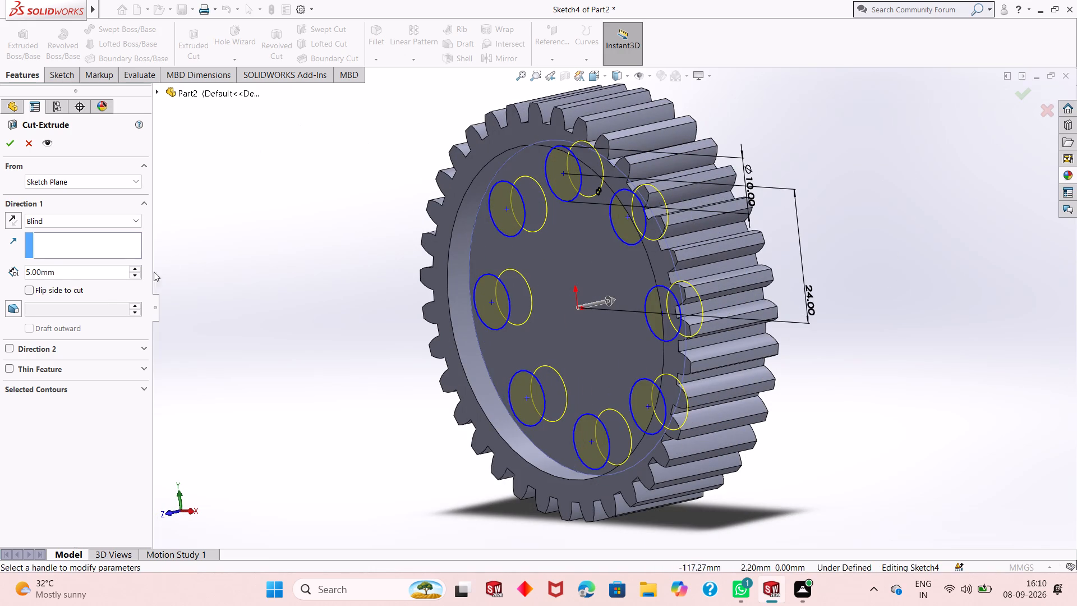
pyautogui.click(66, 218)
pyautogui.click(70, 245)
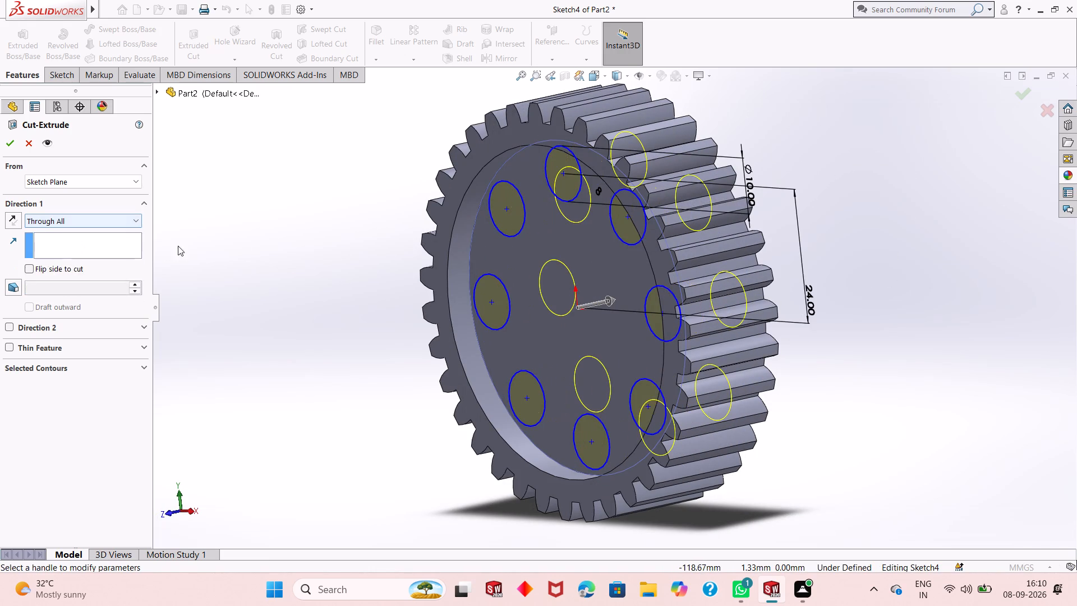
pyautogui.moveTo(364, 245); pyautogui.dragTo(242, 267, button='middle')
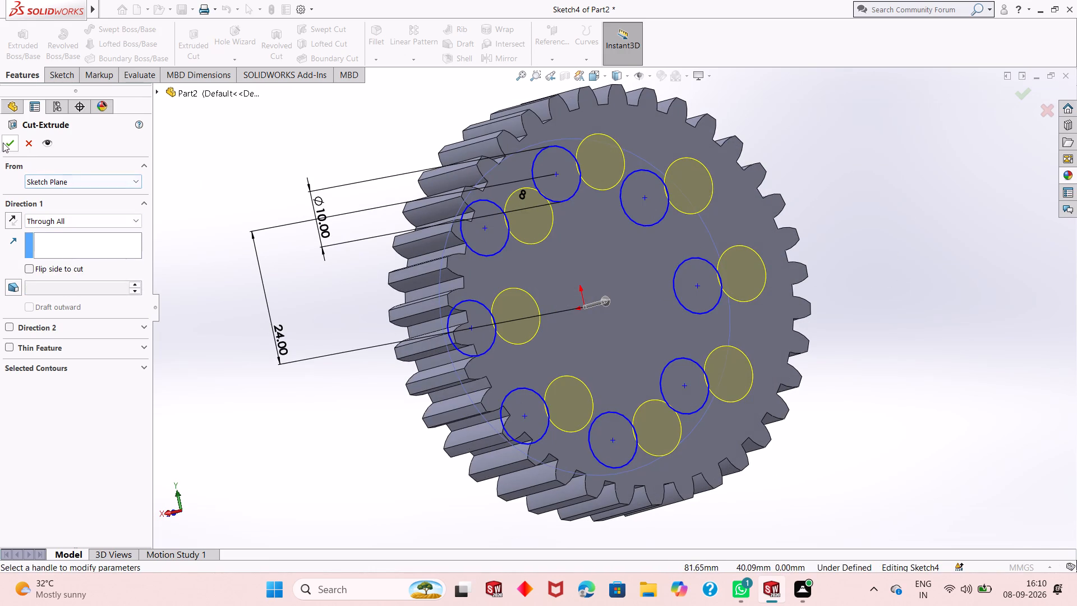
pyautogui.click(7, 146)
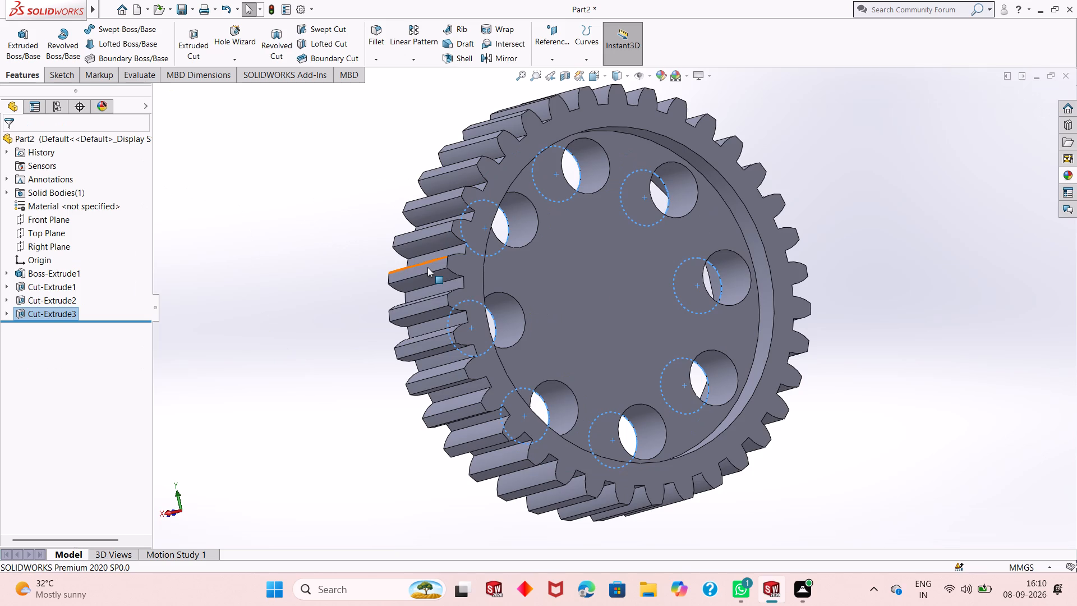
# Examine the eight through holes and the recesses from the front, back and side of the gear.
pyautogui.moveTo(427, 267); pyautogui.dragTo(555, 242, button='middle')
pyautogui.click(555, 242)
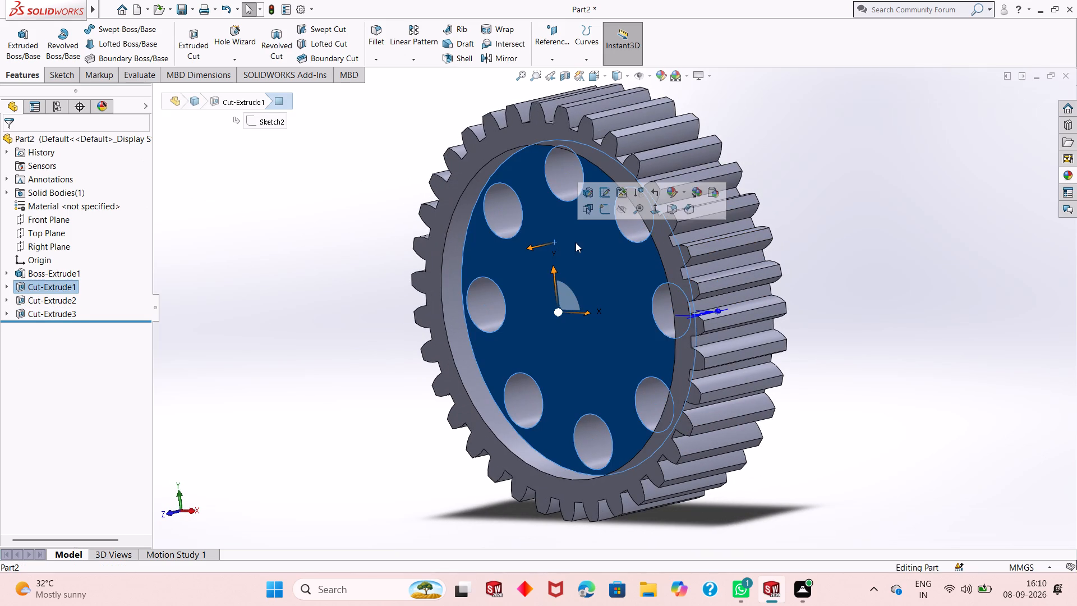
pyautogui.press('Escape')
pyautogui.press('Escape')
pyautogui.press('Escape')
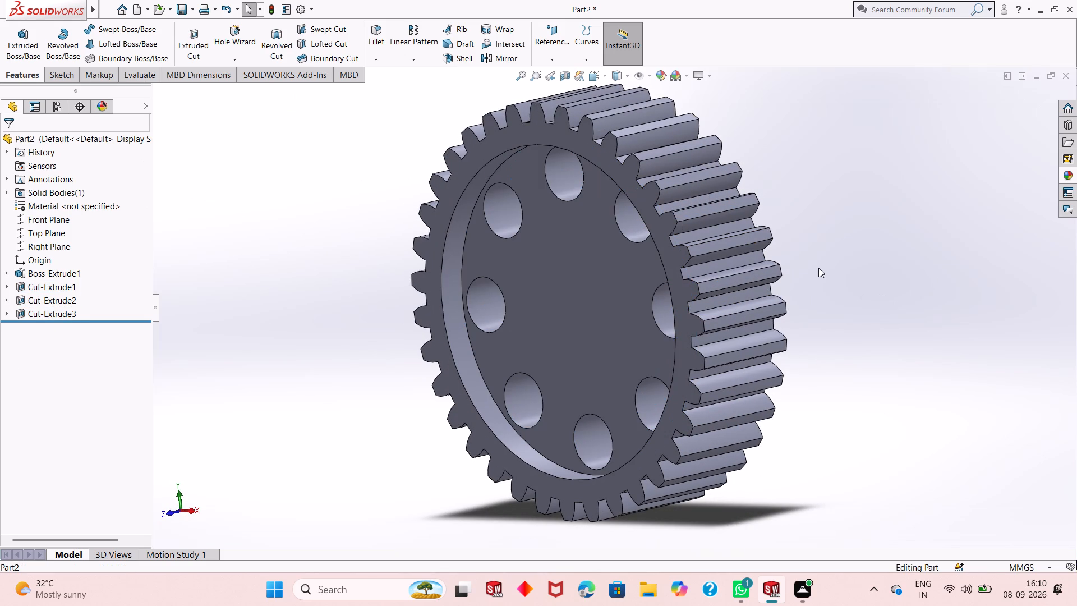
pyautogui.scroll(-2, 608, 351)
pyautogui.scroll(2, 608, 351)
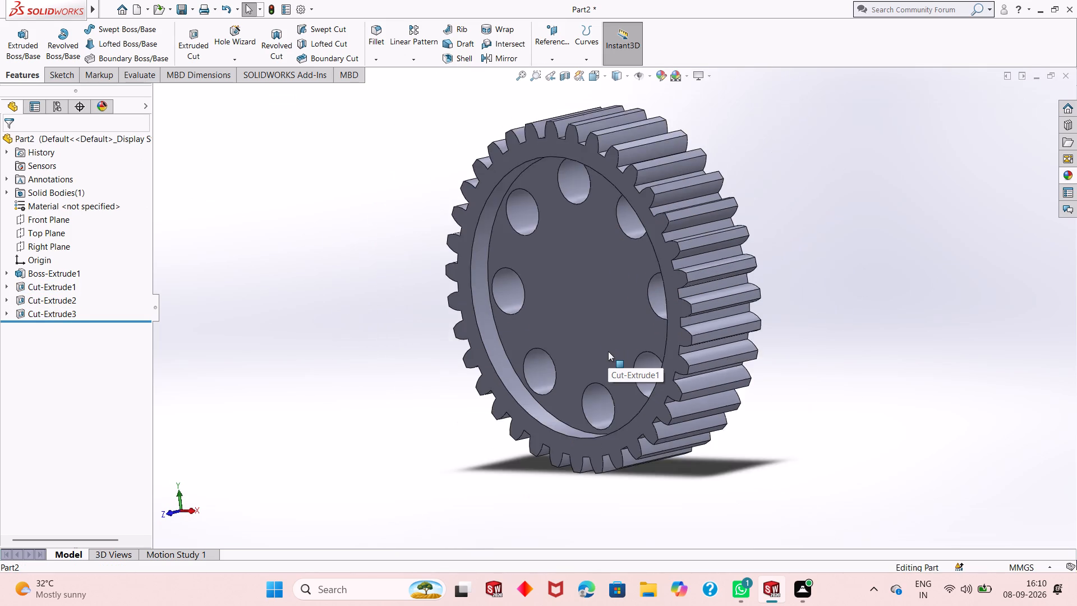
pyautogui.scroll(3, 608, 351)
pyautogui.moveTo(710, 226); pyautogui.dragTo(771, 162, button='middle')
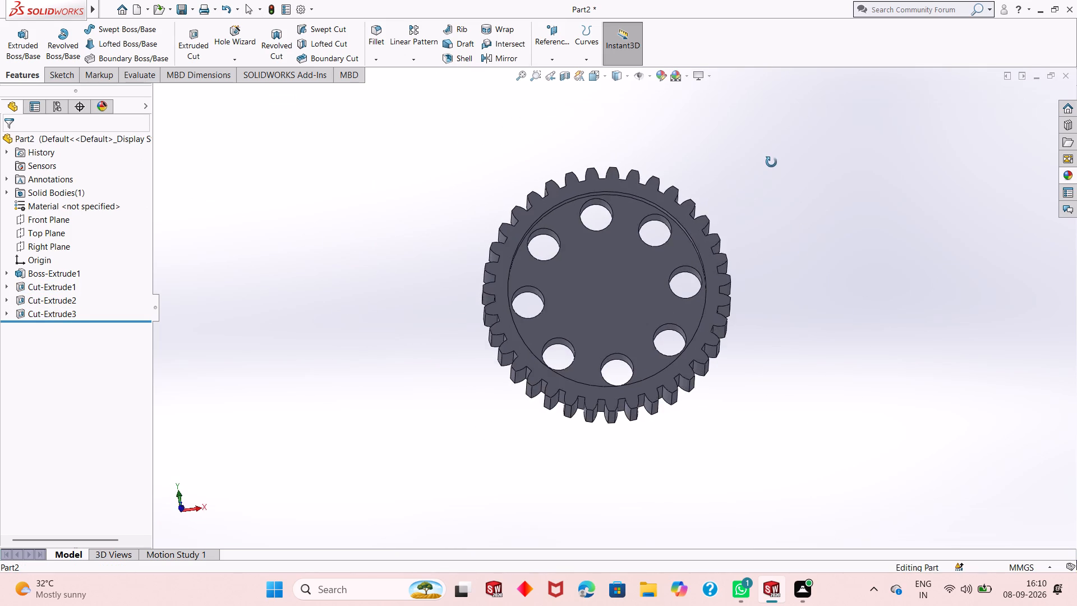
pyautogui.moveTo(771, 162); pyautogui.dragTo(647, 103, button='middle')
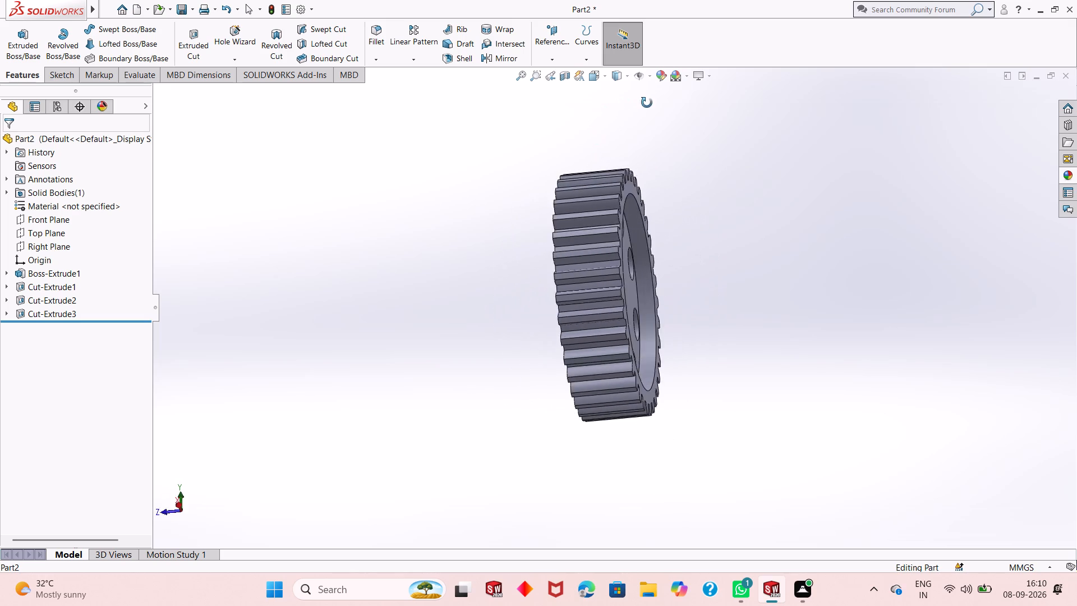
pyautogui.moveTo(647, 103); pyautogui.dragTo(749, 129, button='middle')
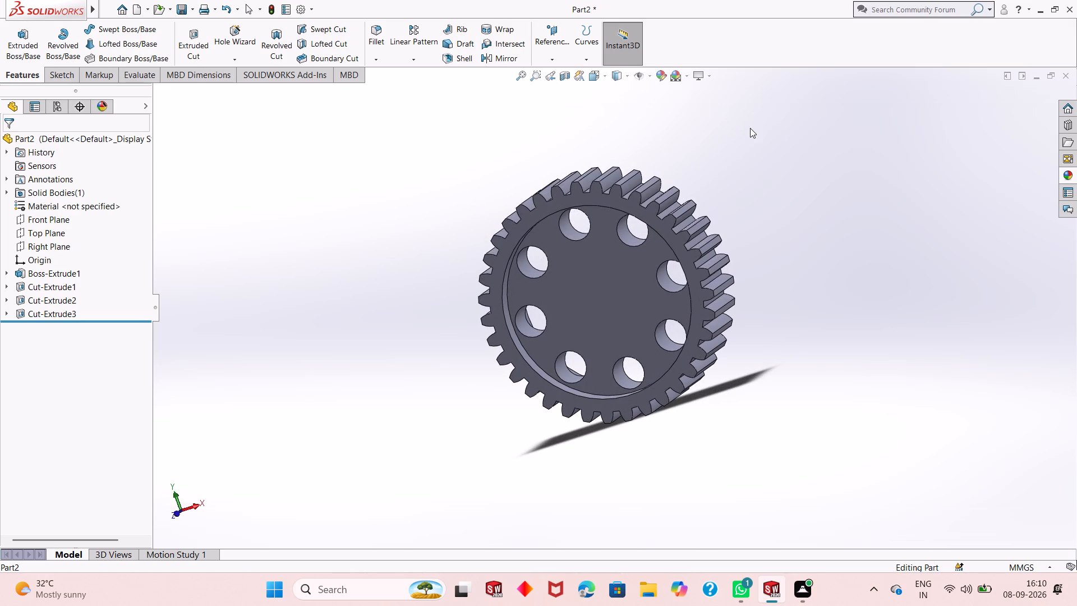
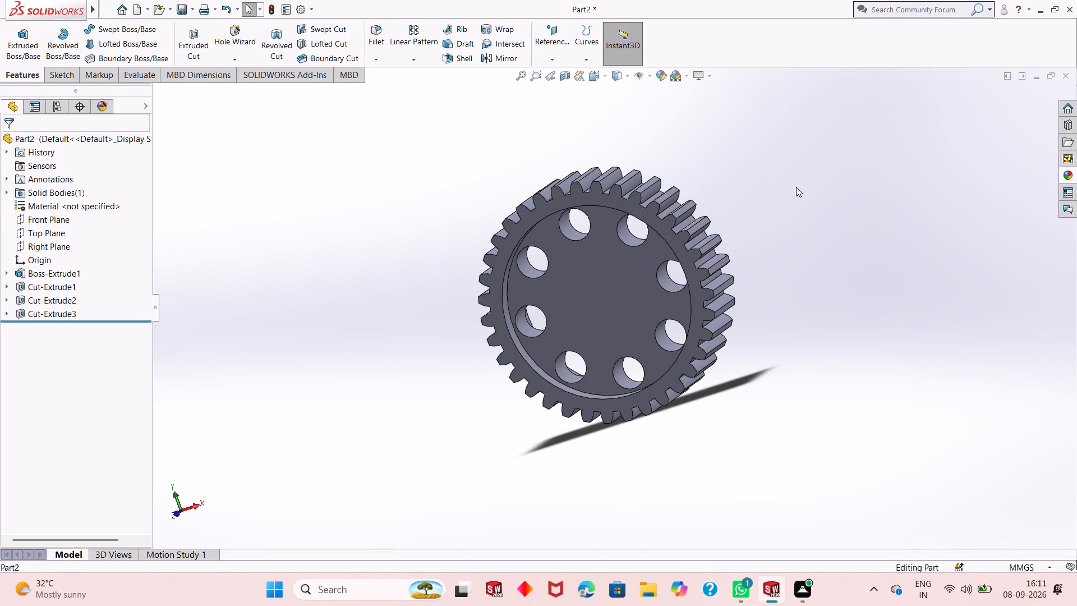
# Examine the gear's teeth, both recesses and the eight through holes from the front, back and side.
pyautogui.moveTo(733, 248); pyautogui.dragTo(729, 319, button='middle')
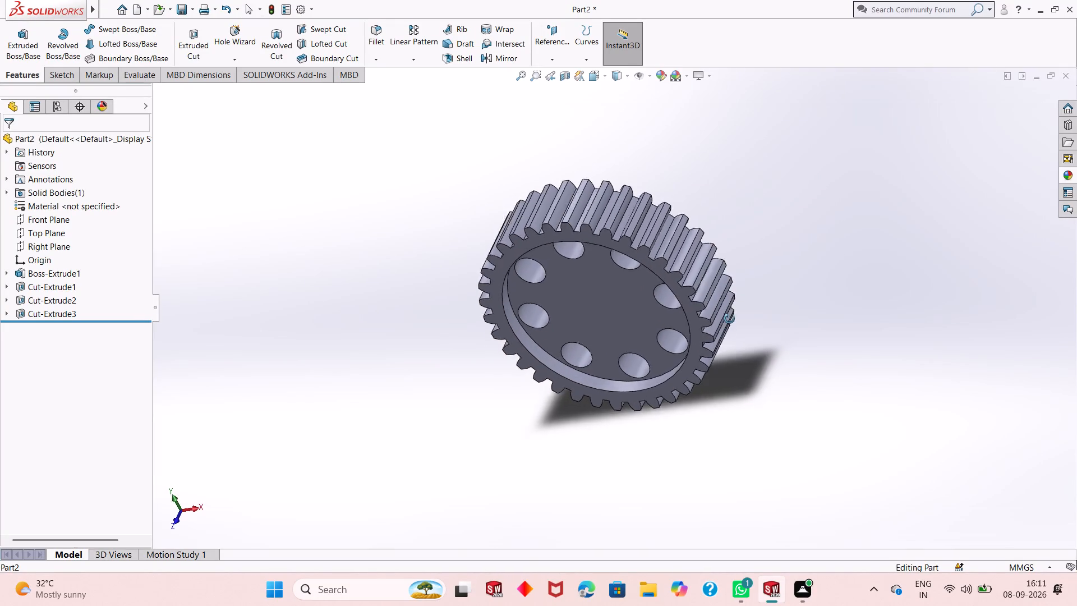
pyautogui.moveTo(729, 319); pyautogui.dragTo(753, 222, button='middle')
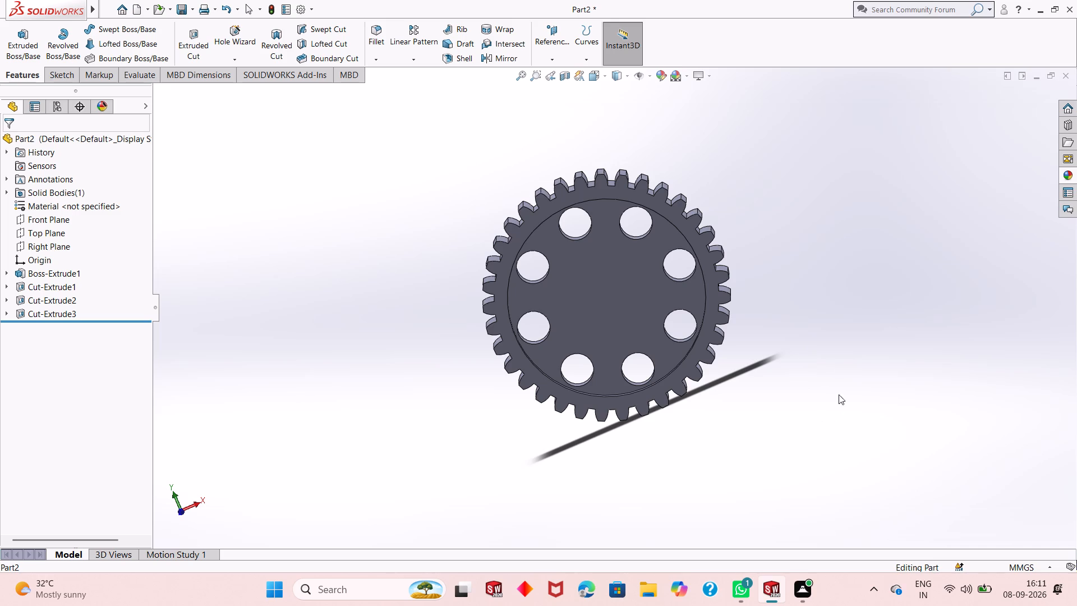
pyautogui.moveTo(799, 283); pyautogui.dragTo(689, 339, button='middle')
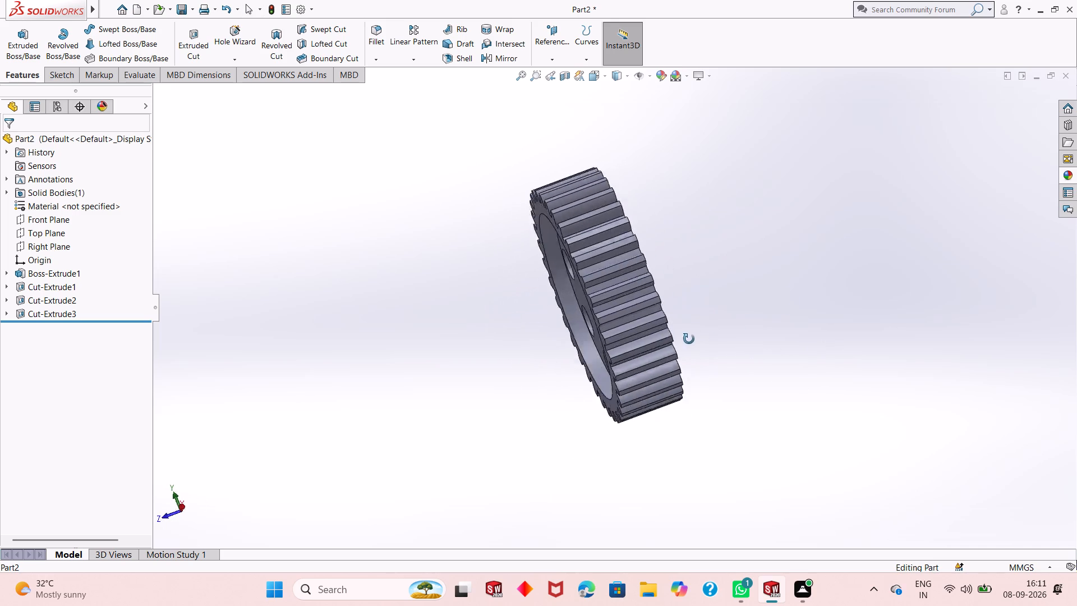
pyautogui.moveTo(689, 339); pyautogui.dragTo(781, 483, button='middle')
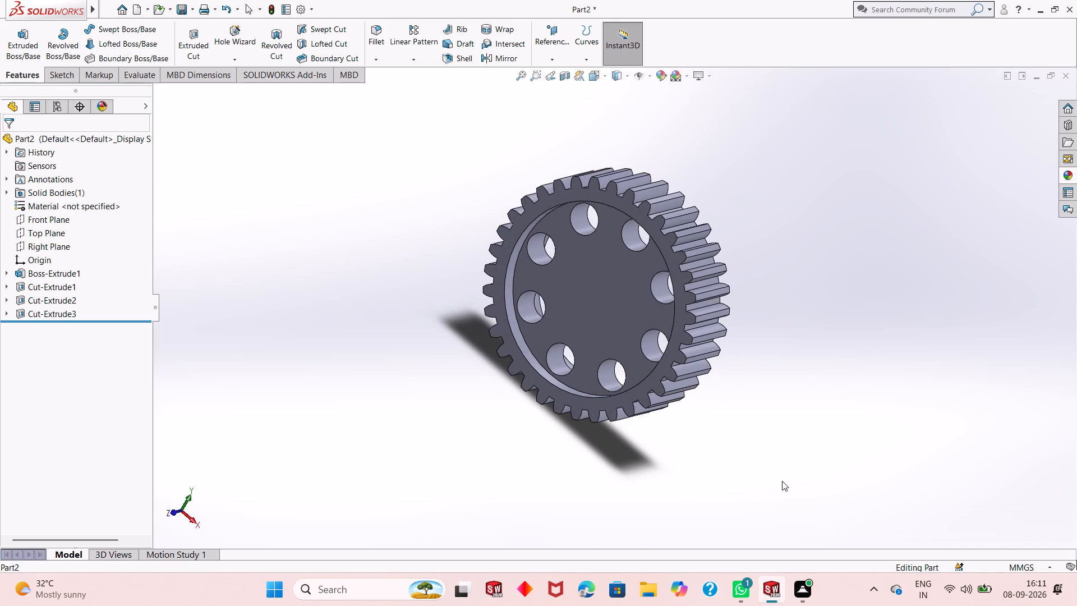
pyautogui.scroll(2, 564, 231)
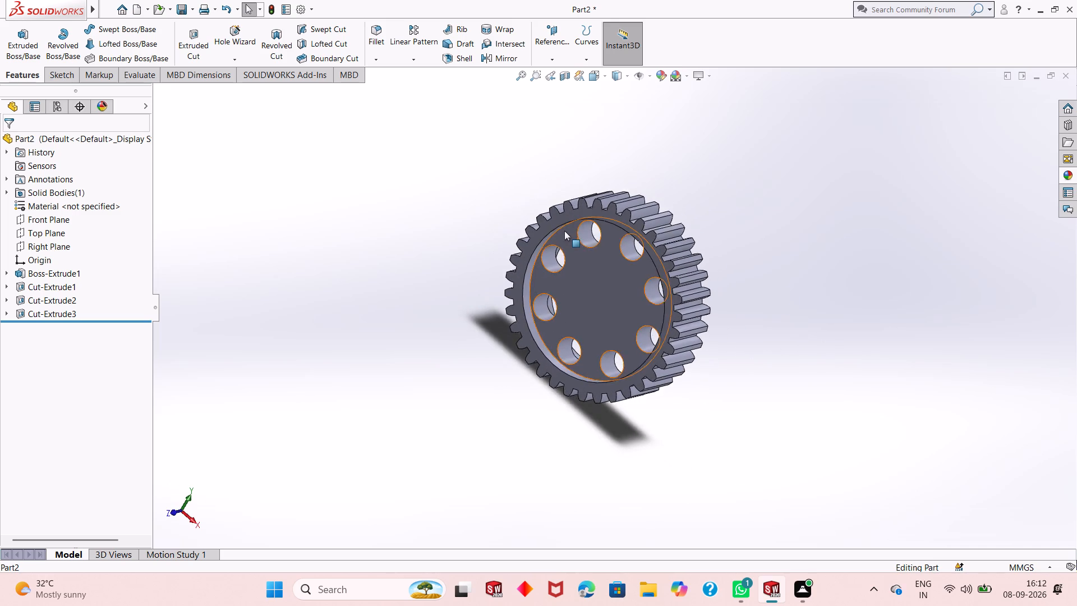
pyautogui.scroll(-3, 560, 240)
pyautogui.moveTo(857, 385); pyautogui.dragTo(845, 333, button='middle')
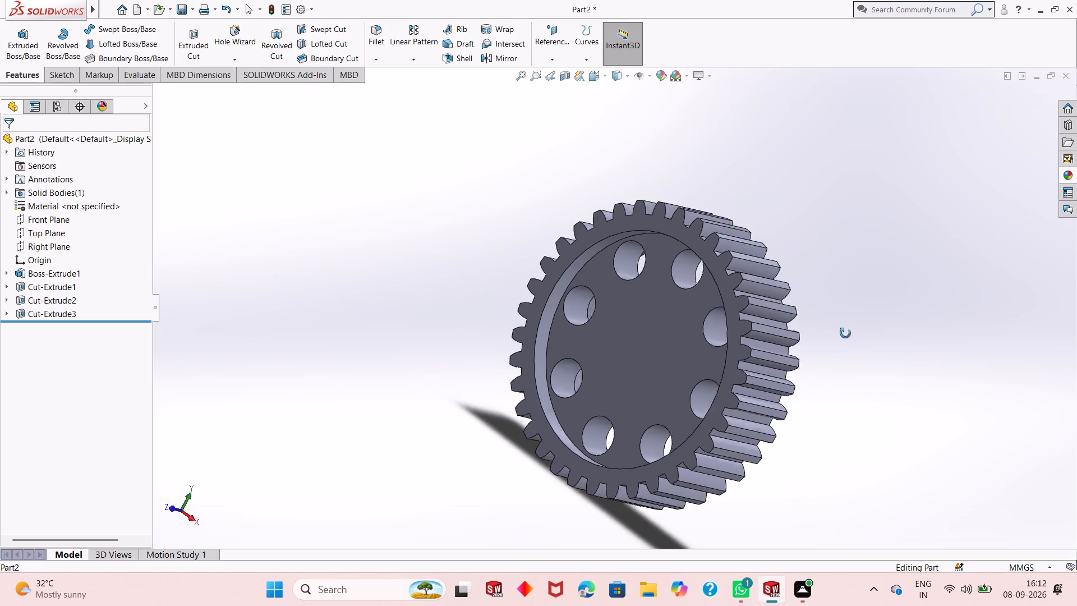
pyautogui.moveTo(845, 333); pyautogui.dragTo(613, 260, button='middle')
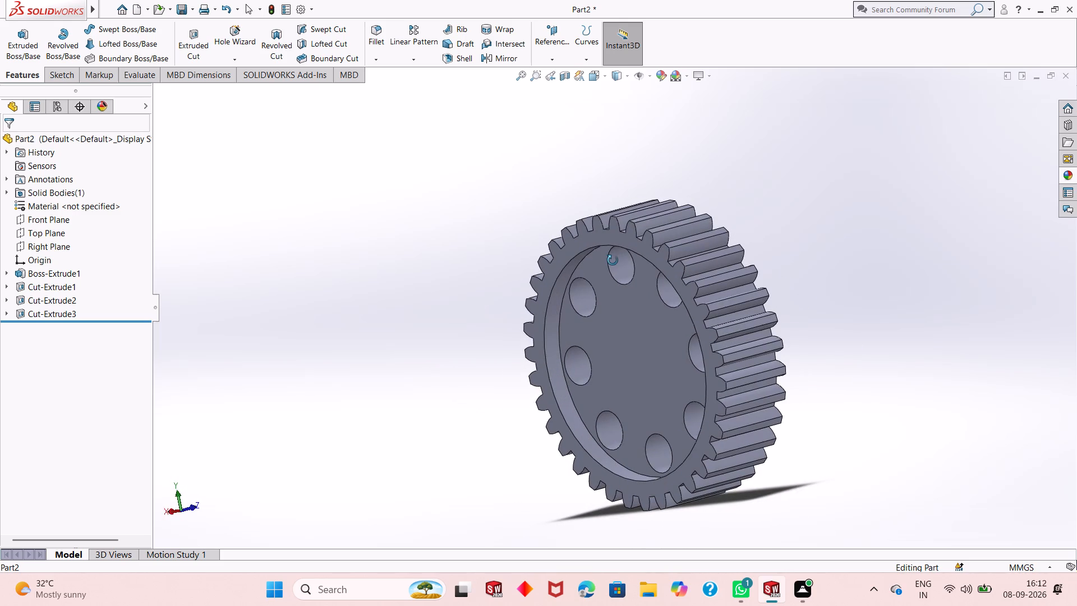
pyautogui.moveTo(613, 260); pyautogui.dragTo(612, 260, button='middle')
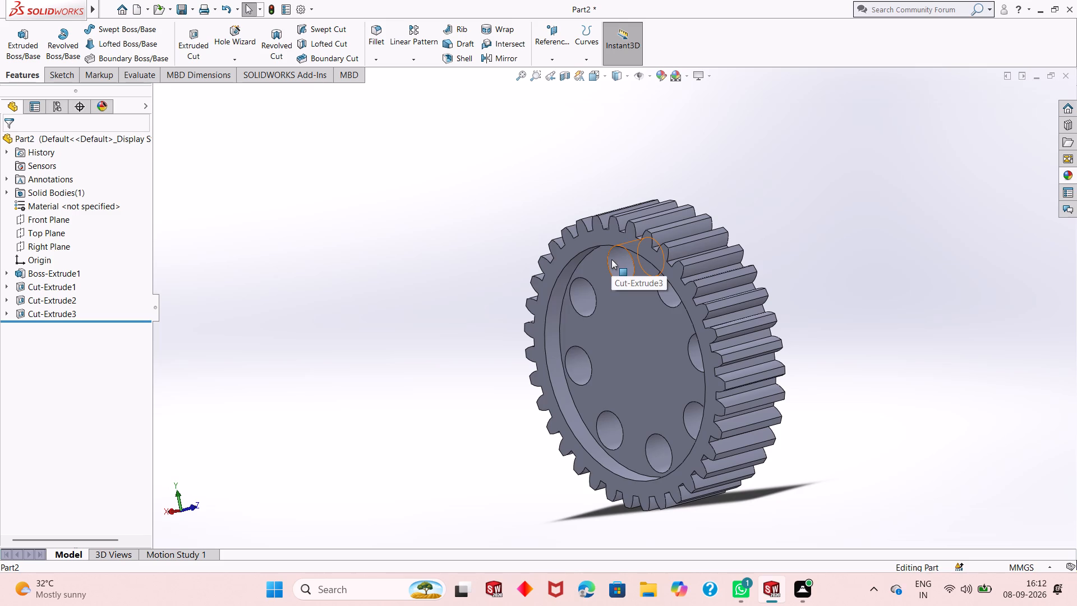
pyautogui.scroll(-3, 678, 364)
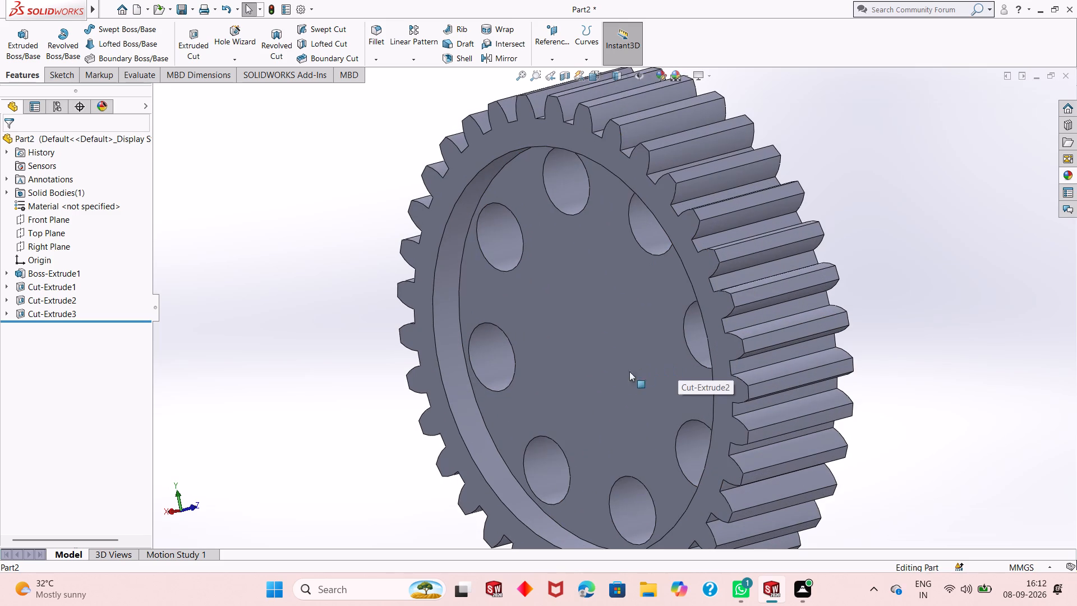
pyautogui.scroll(1, 619, 375)
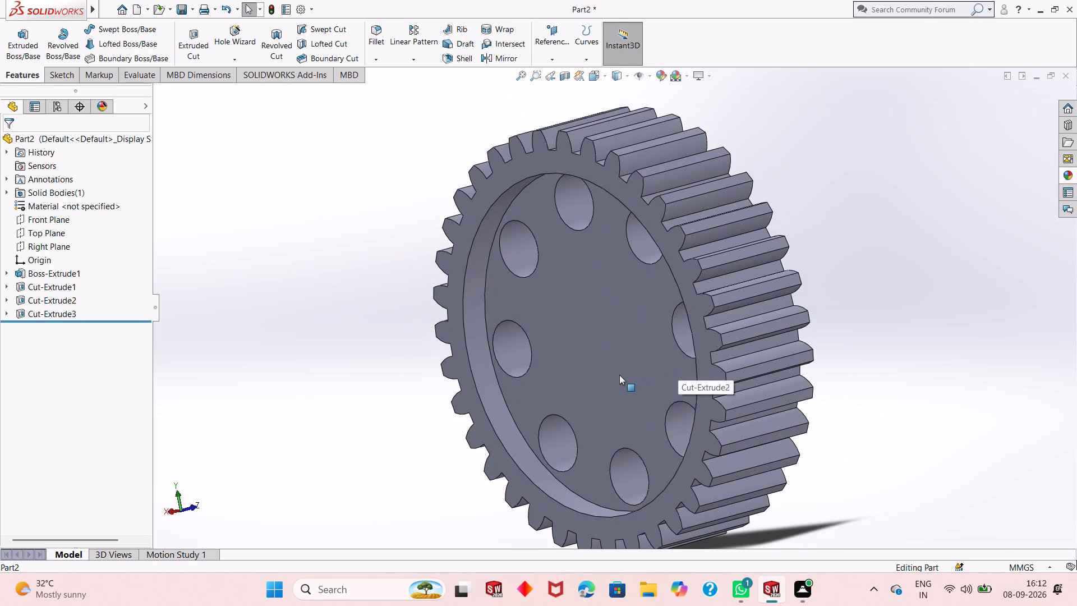
pyautogui.scroll(1, 619, 375)
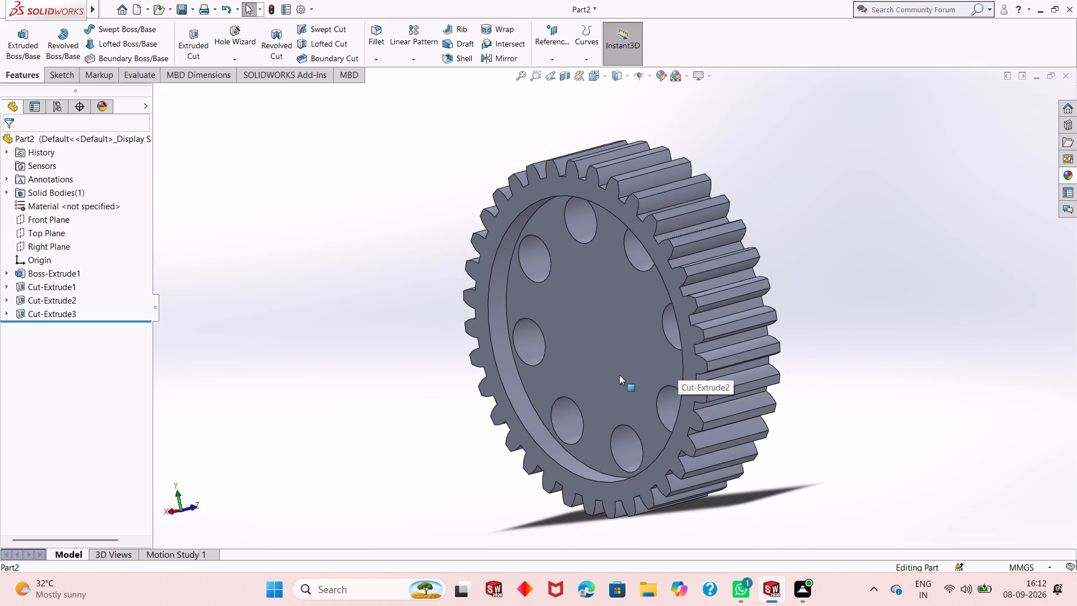
pyautogui.scroll(1, 619, 375)
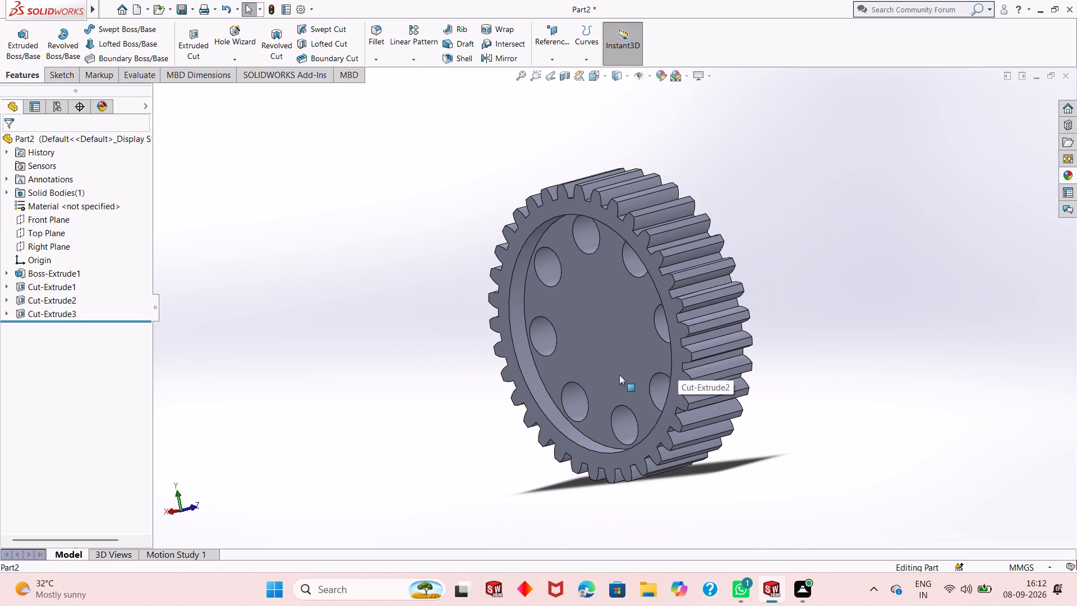
pyautogui.scroll(-1, 619, 375)
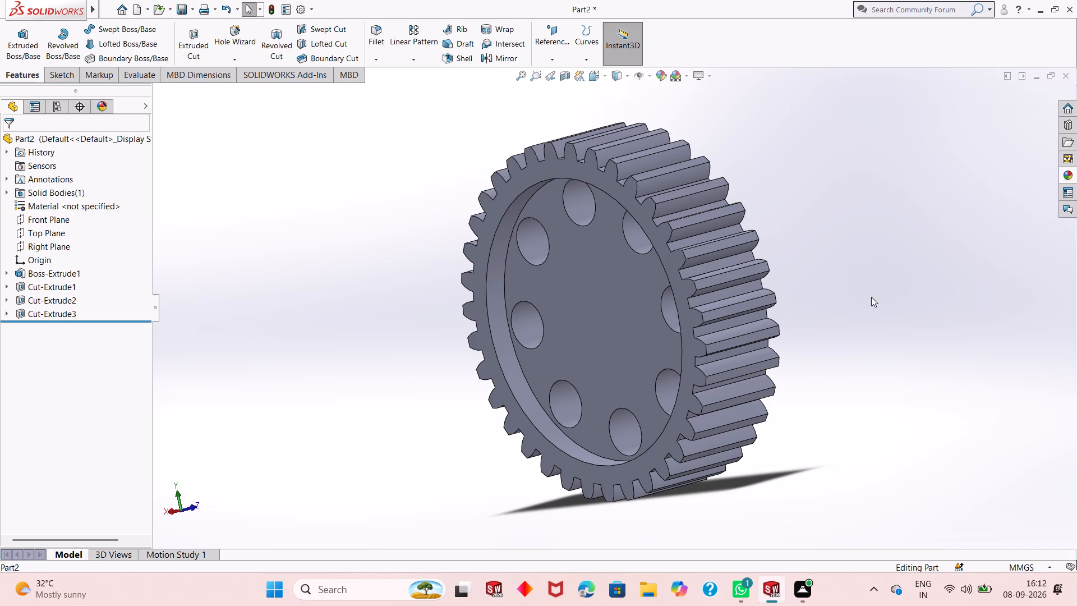
pyautogui.moveTo(776, 272); pyautogui.dragTo(712, 304, button='middle')
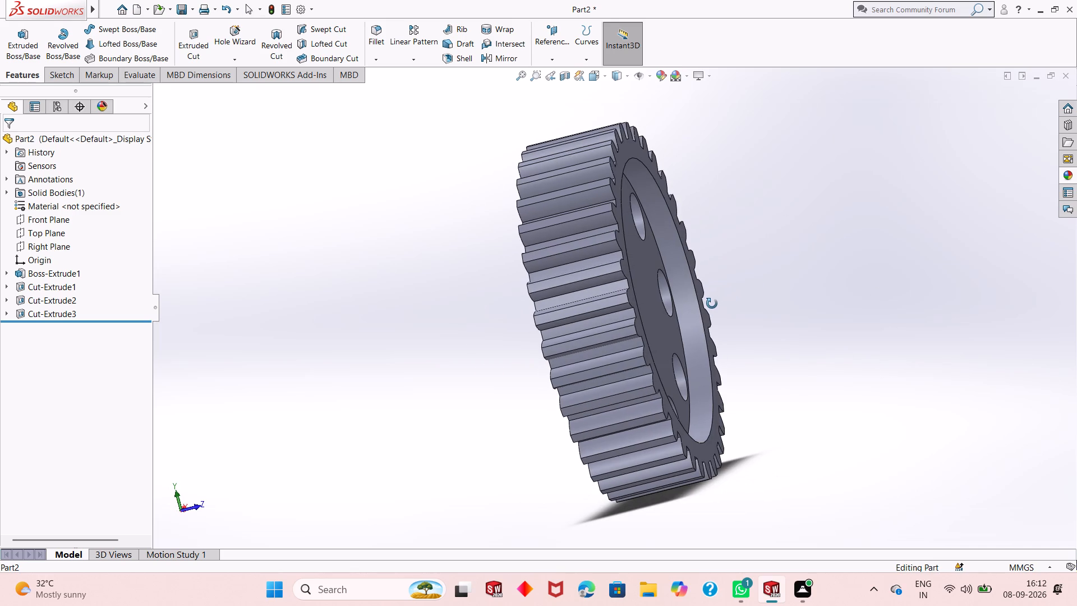
pyautogui.moveTo(712, 304); pyautogui.dragTo(827, 326, button='middle')
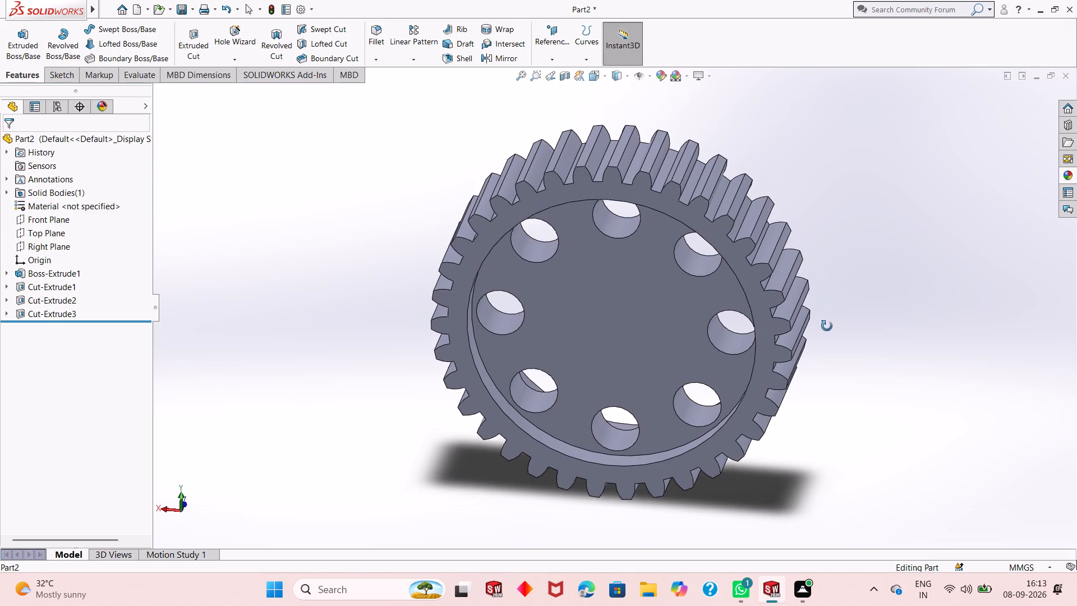
pyautogui.moveTo(827, 326); pyautogui.dragTo(826, 333, button='middle')
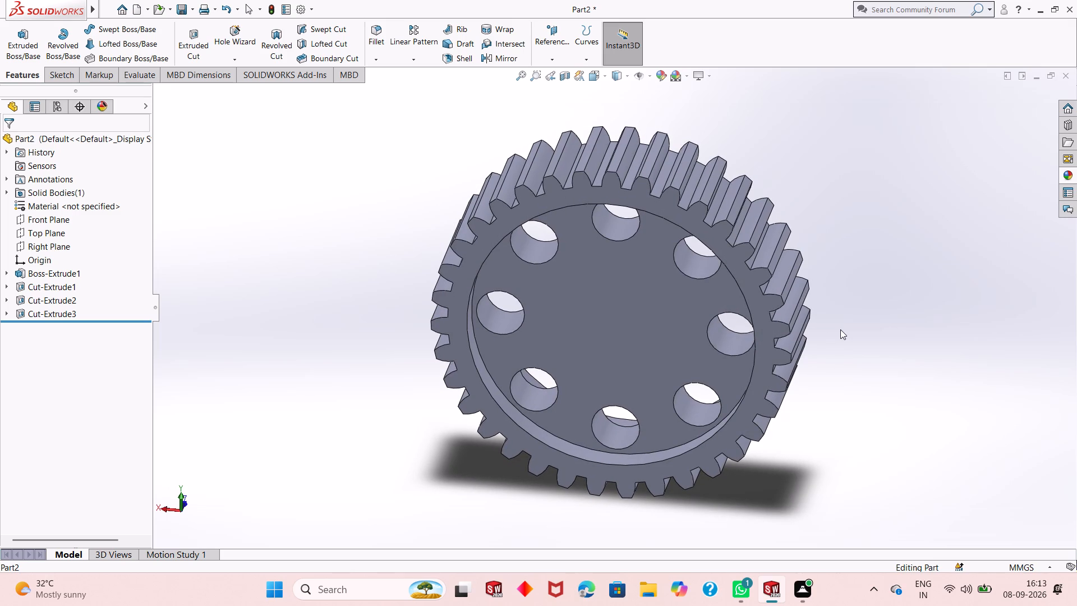
pyautogui.moveTo(840, 329); pyautogui.dragTo(832, 330, button='middle')
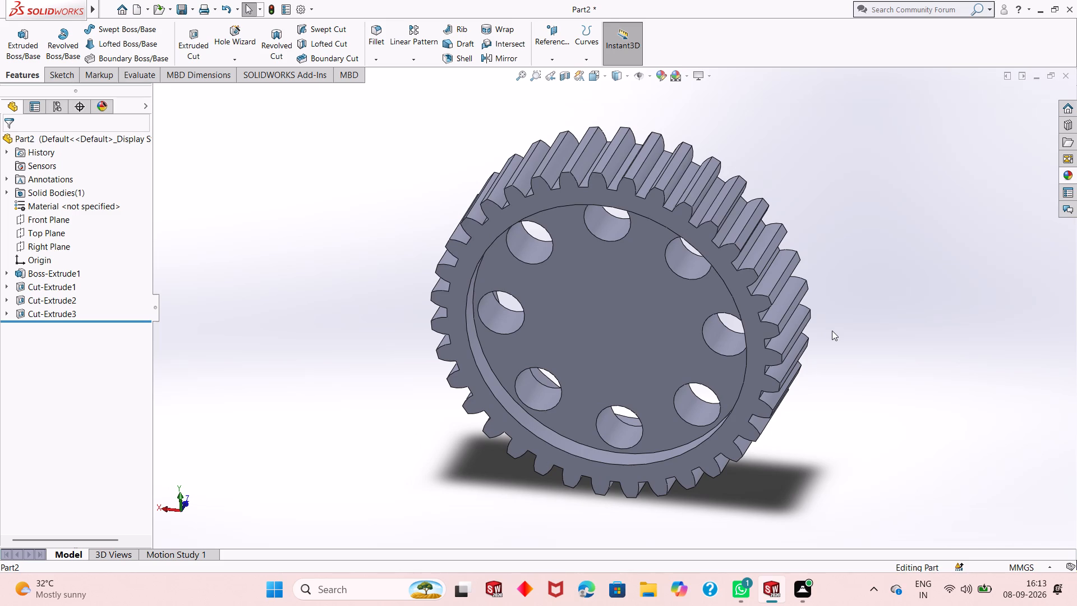
pyautogui.moveTo(623, 426); pyautogui.dragTo(623, 408, button='middle')
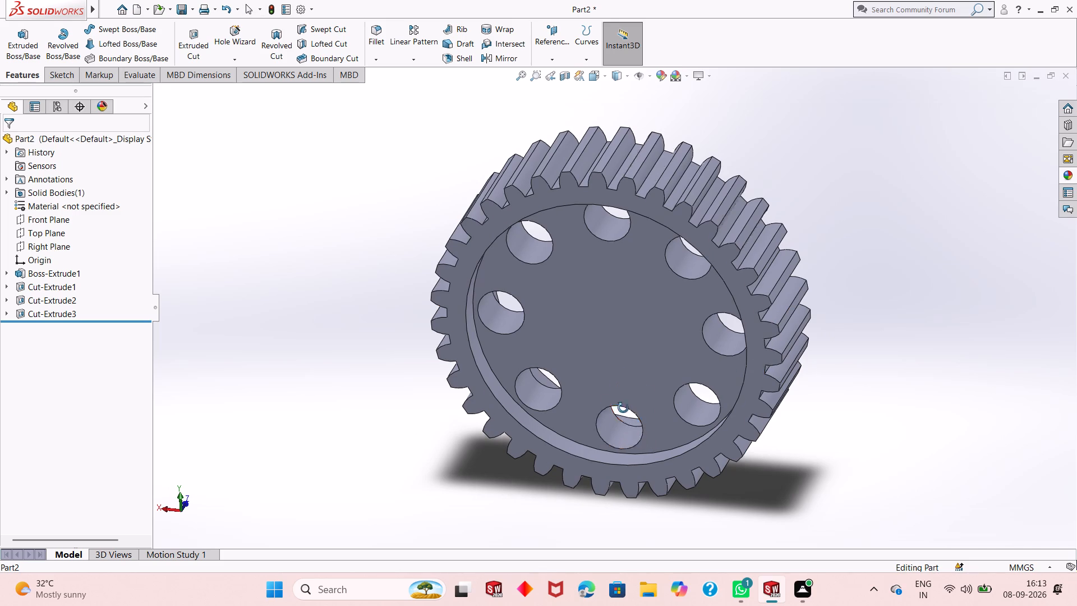
pyautogui.moveTo(623, 408); pyautogui.dragTo(628, 352, button='middle')
pyautogui.moveTo(800, 339); pyautogui.dragTo(771, 380, button='middle')
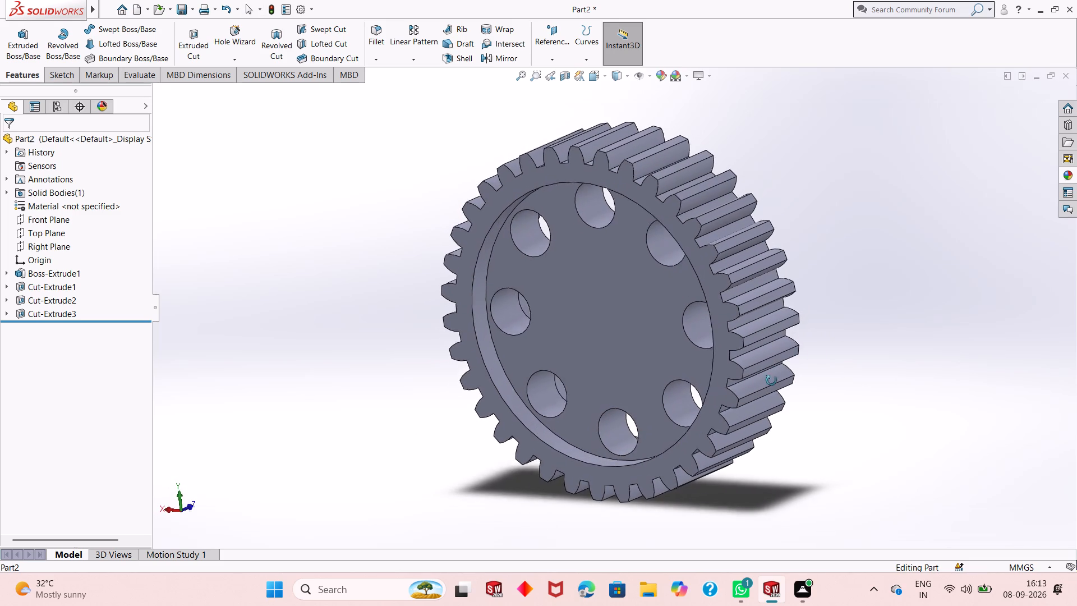
pyautogui.moveTo(771, 380); pyautogui.dragTo(765, 388, button='middle')
pyautogui.scroll(1, 627, 325)
pyautogui.scroll(-1, 606, 313)
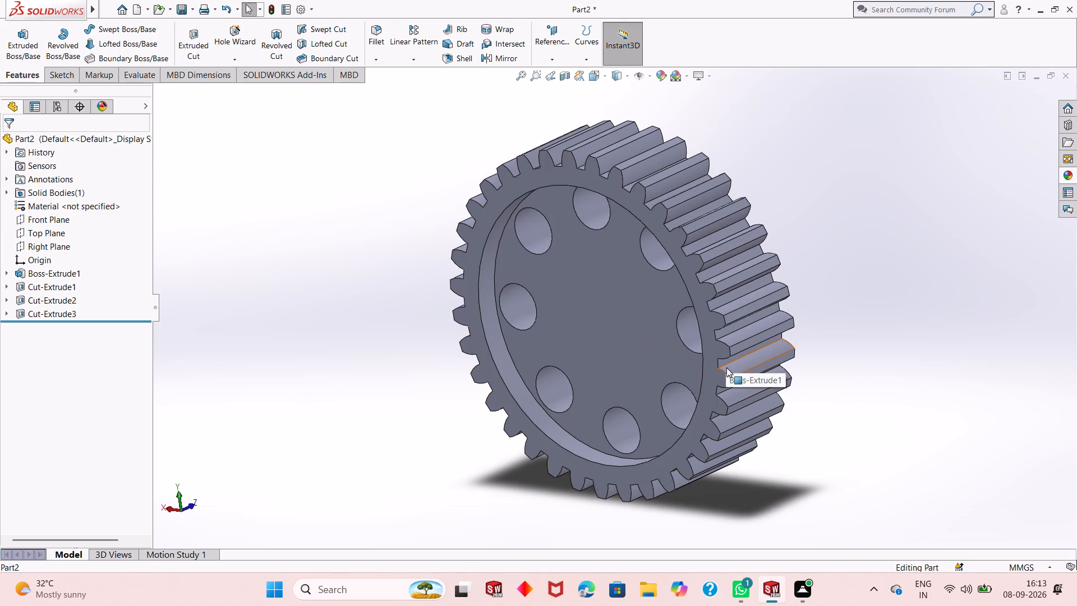
pyautogui.scroll(-1, 726, 368)
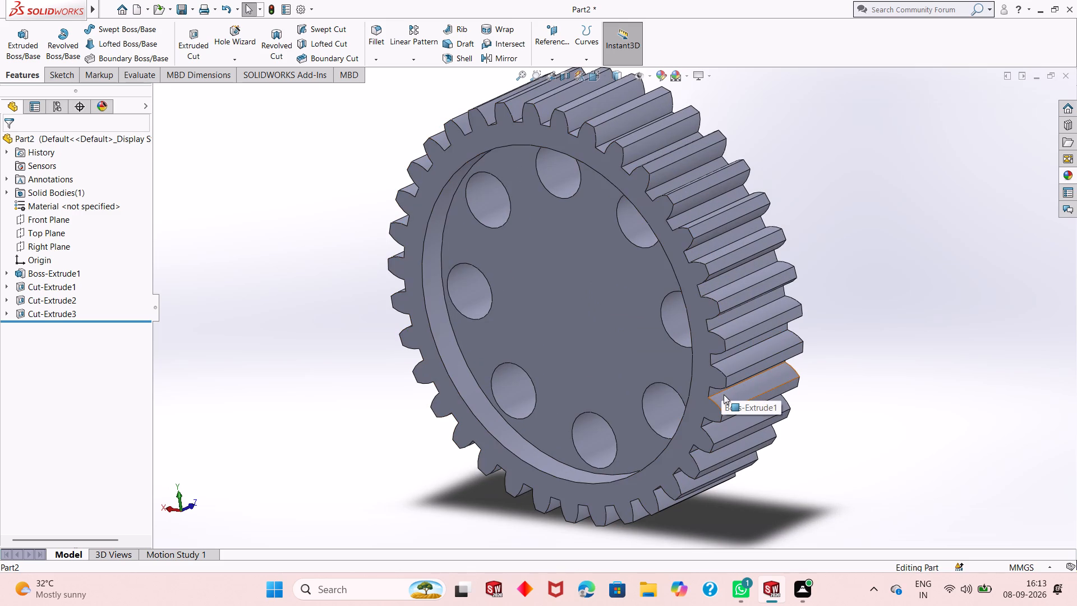
pyautogui.scroll(1, 724, 394)
pyautogui.moveTo(777, 374); pyautogui.dragTo(710, 420, button='middle')
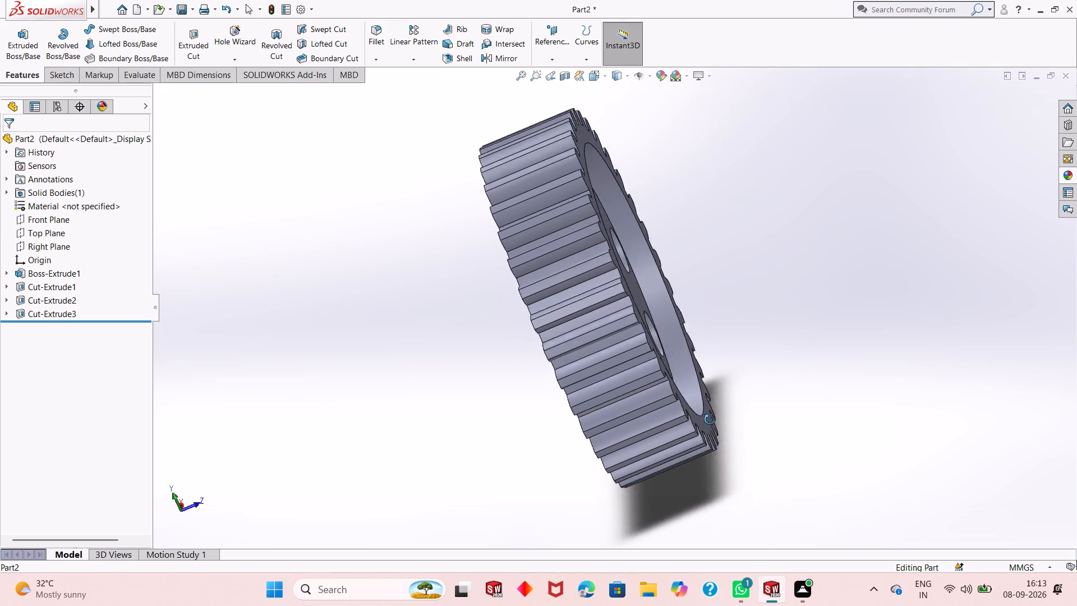
pyautogui.moveTo(710, 420); pyautogui.dragTo(821, 409, button='middle')
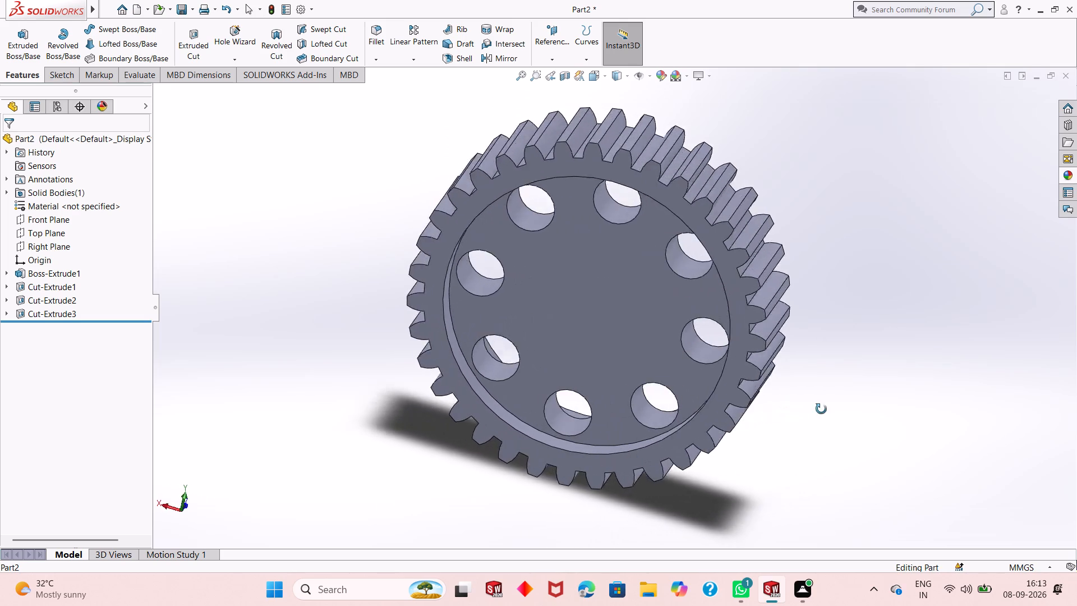
pyautogui.moveTo(821, 409); pyautogui.dragTo(878, 408, button='middle')
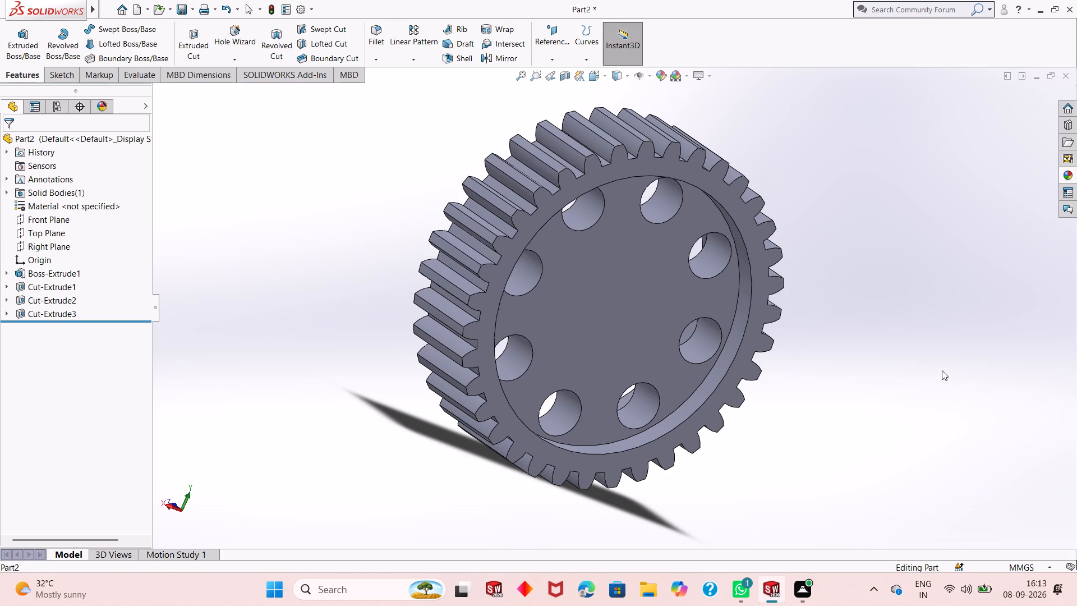
pyautogui.moveTo(817, 365); pyautogui.dragTo(807, 362, button='middle')
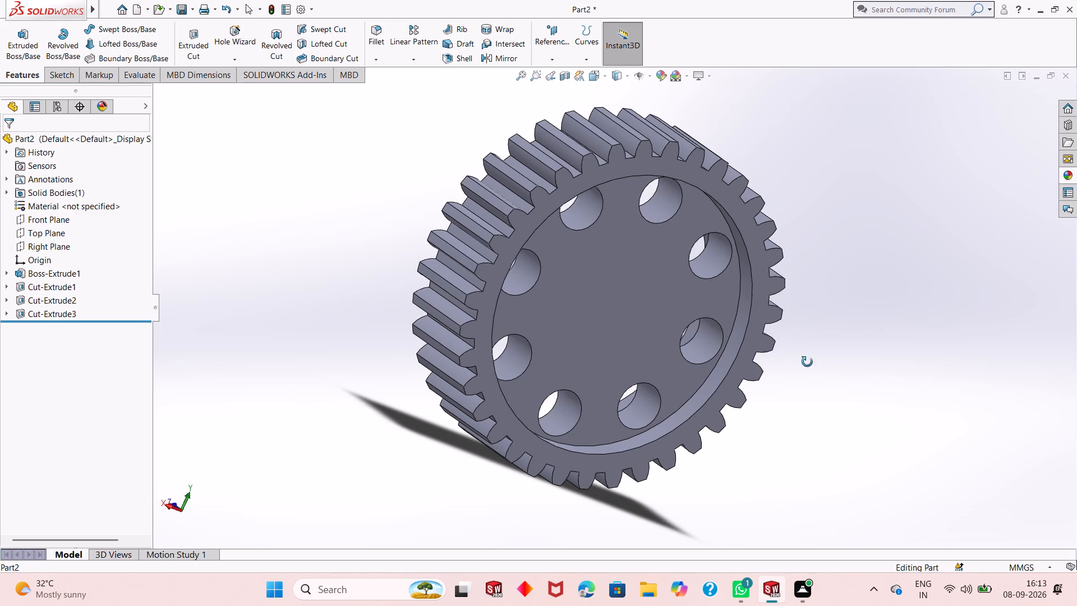
pyautogui.moveTo(807, 362); pyautogui.dragTo(705, 350, button='middle')
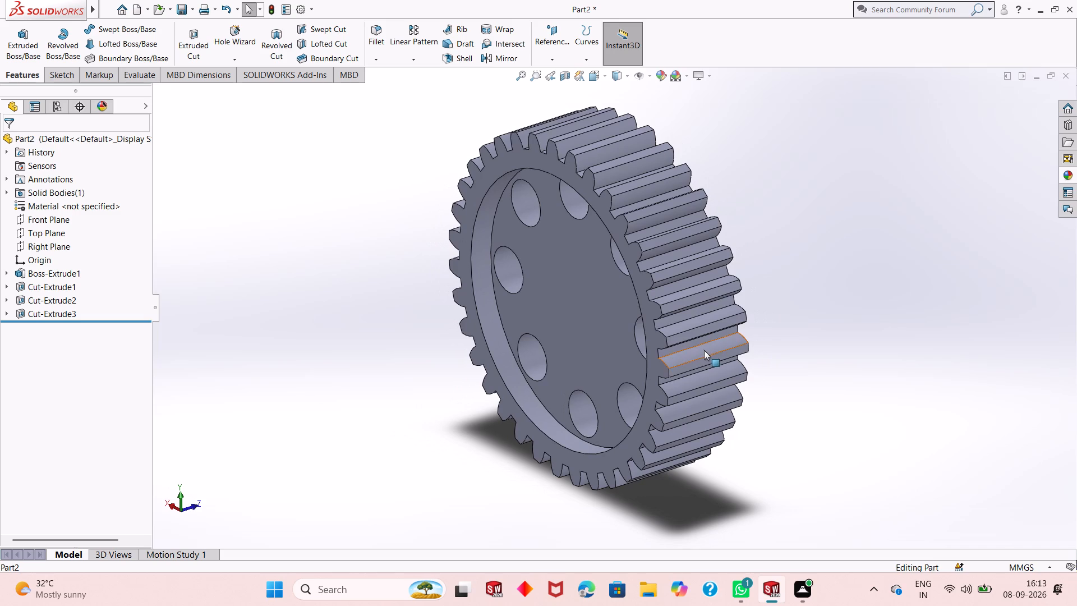
pyautogui.scroll(3, 567, 291)
pyautogui.scroll(-4, 570, 284)
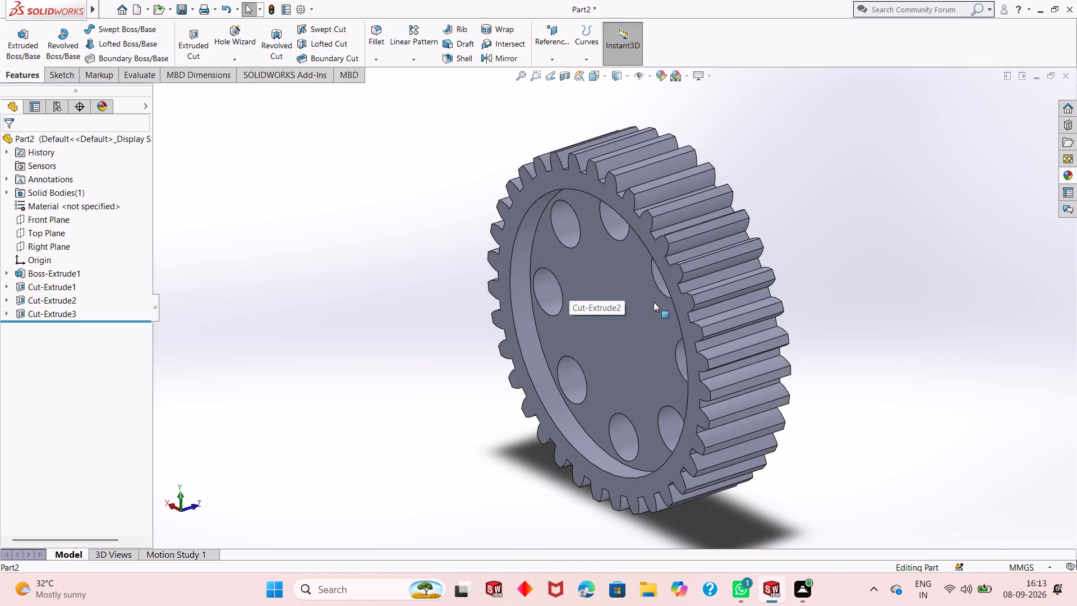
pyautogui.moveTo(653, 304); pyautogui.dragTo(692, 281, button='middle')
pyautogui.scroll(1, 653, 304)
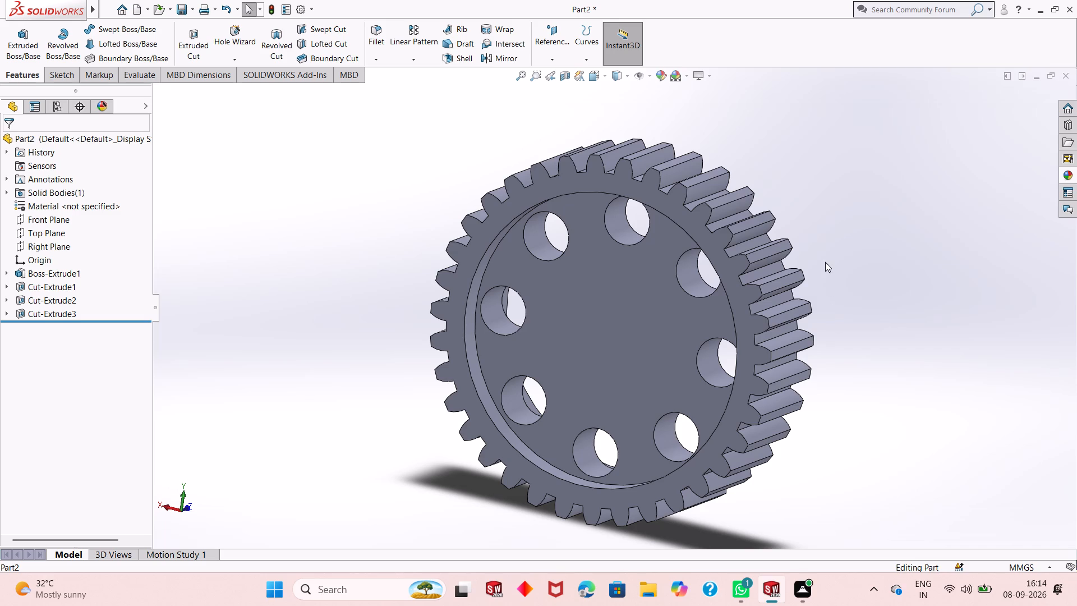
# Start a new sketch on the floor of the gear's back recess.
pyautogui.click(656, 311)
pyautogui.click(706, 275)
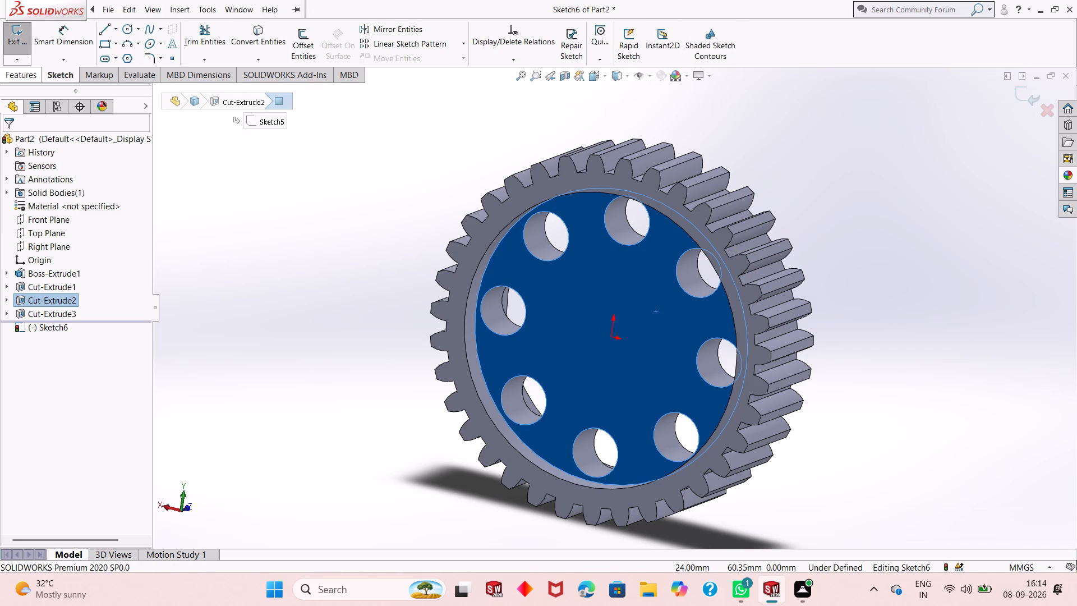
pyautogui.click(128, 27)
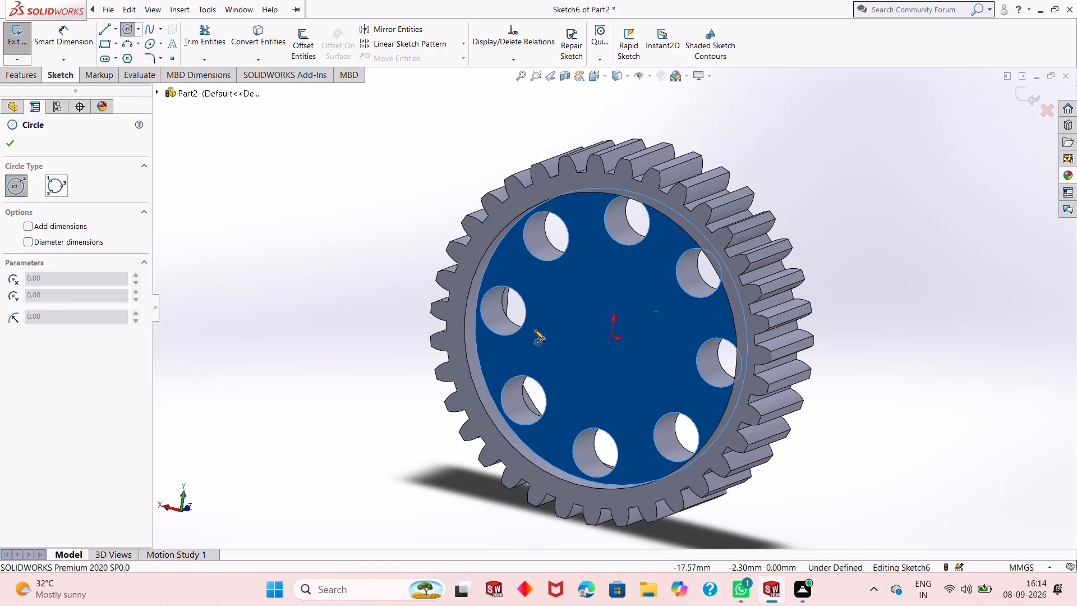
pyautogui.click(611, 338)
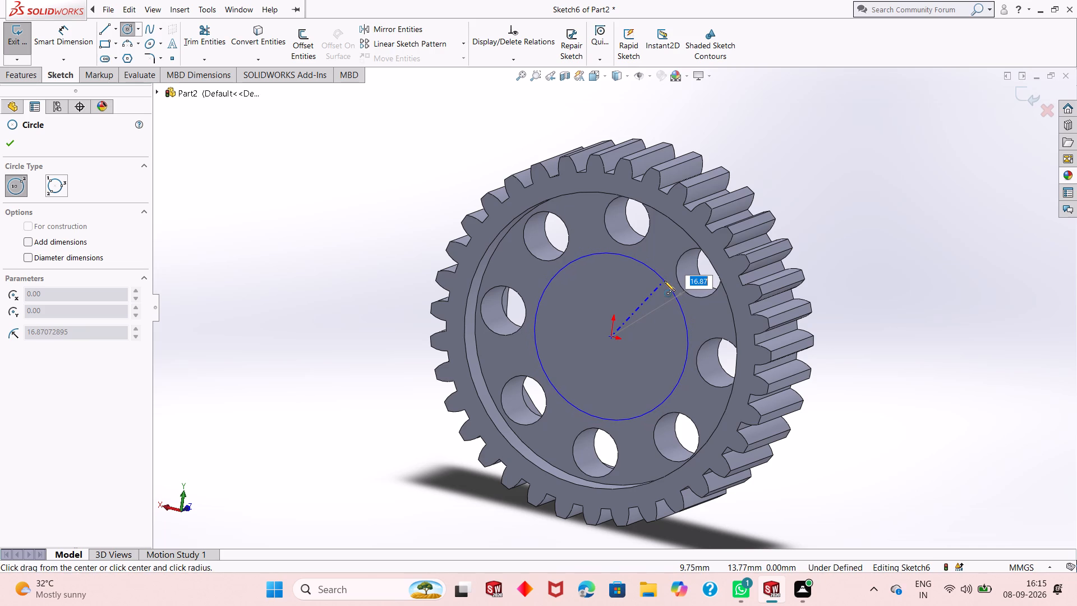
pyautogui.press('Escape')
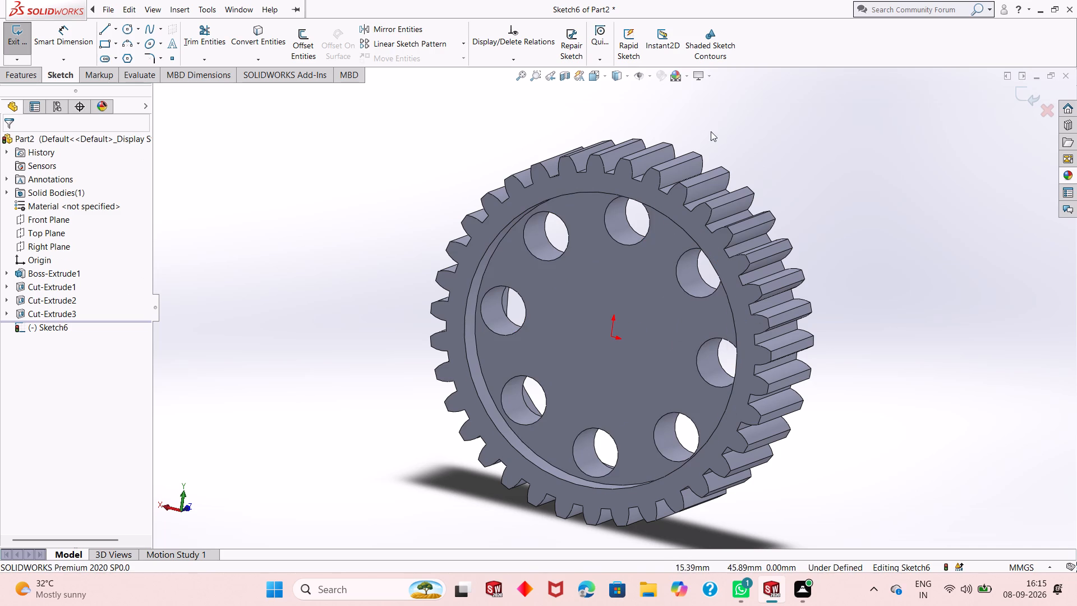
# Sketch a circle of radius 16 mm centred on the origin, on the floor of the back recess.
pyautogui.click(125, 31)
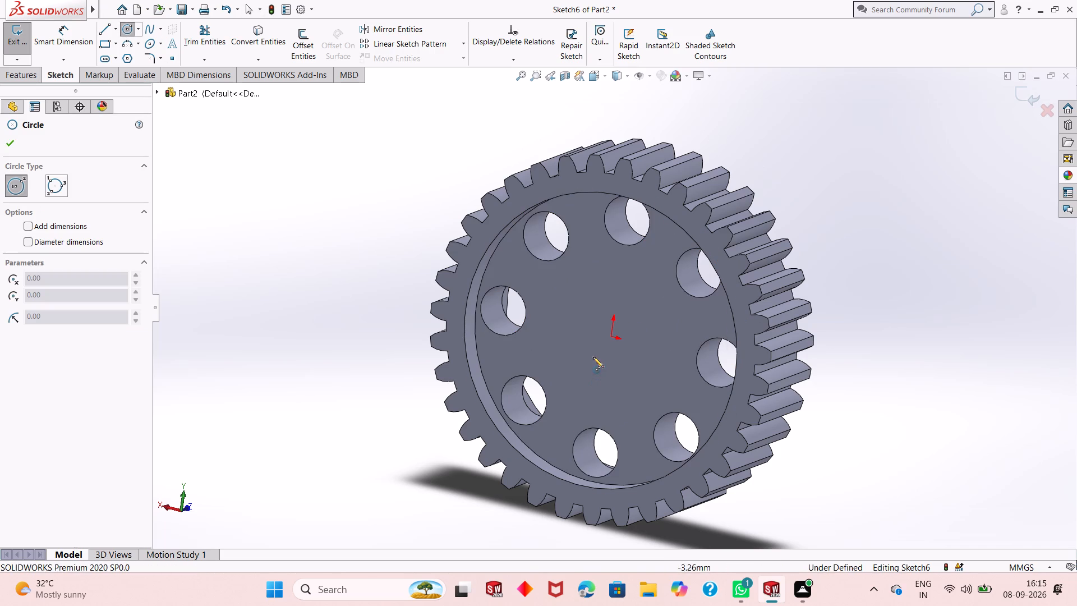
pyautogui.click(613, 336)
pyautogui.write('16')
pyautogui.press('Return')
pyautogui.moveTo(692, 302); pyautogui.dragTo(739, 227, button='middle')
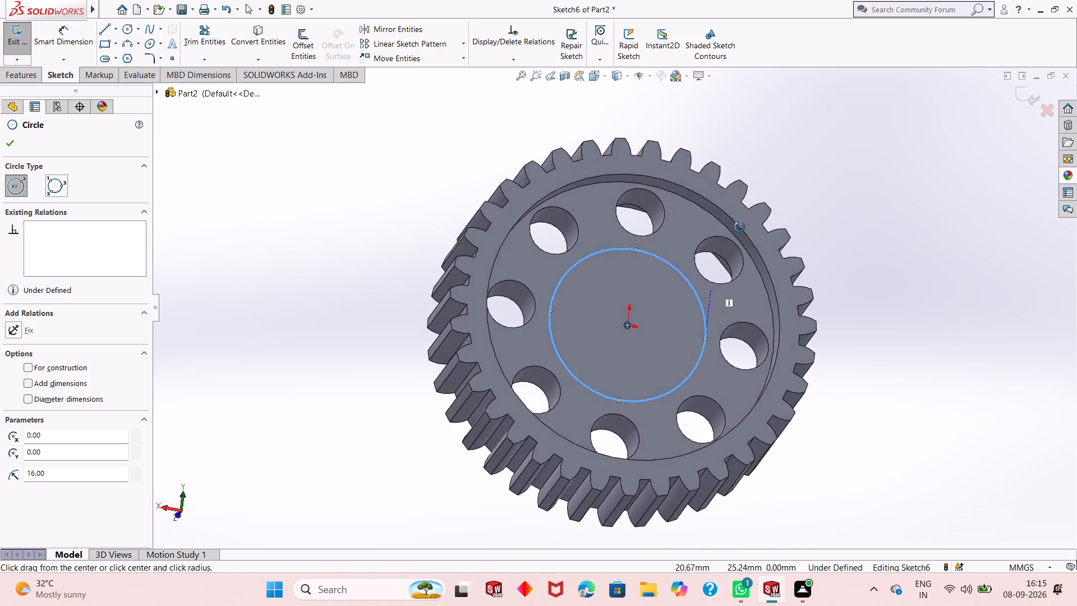
pyautogui.moveTo(739, 227); pyautogui.dragTo(721, 285, button='middle')
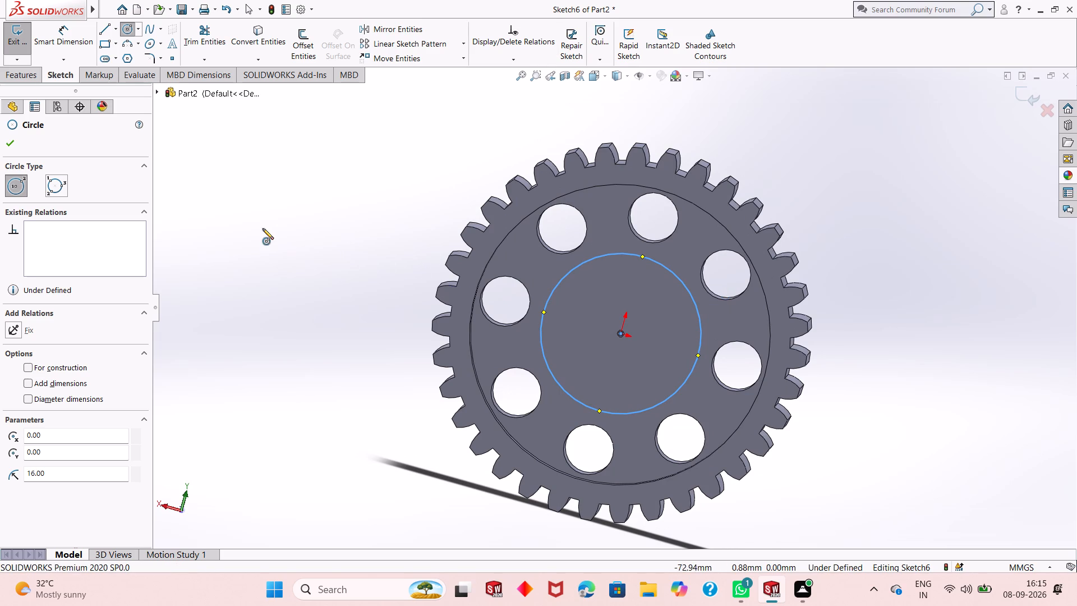
# Dimension the central circle on the back recess floor with a diameter of 36 mm.
pyautogui.press('Escape')
pyautogui.click(67, 35)
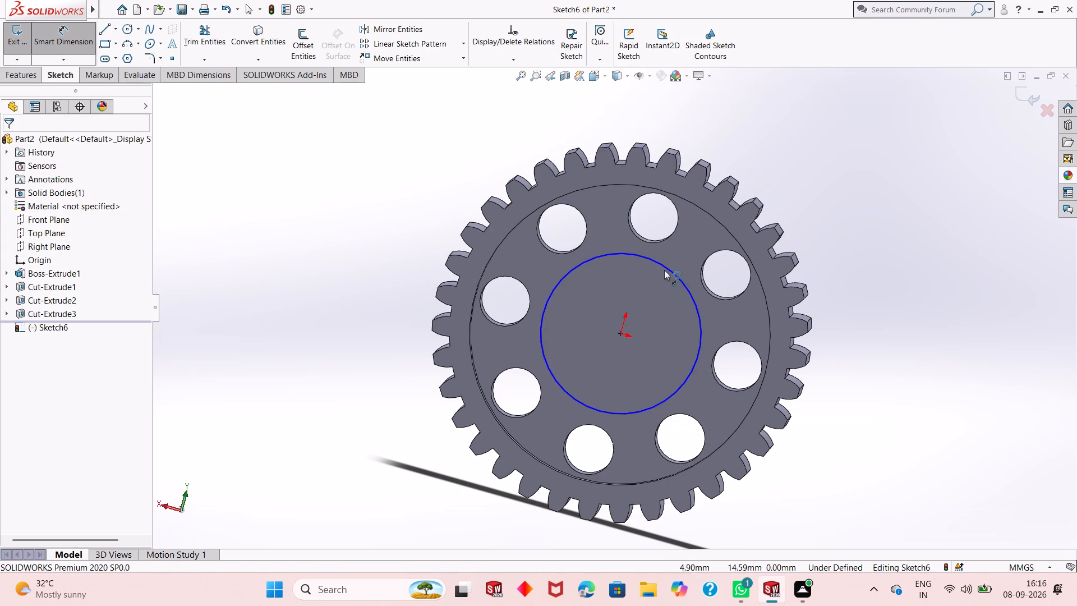
pyautogui.click(668, 270)
pyautogui.click(873, 179)
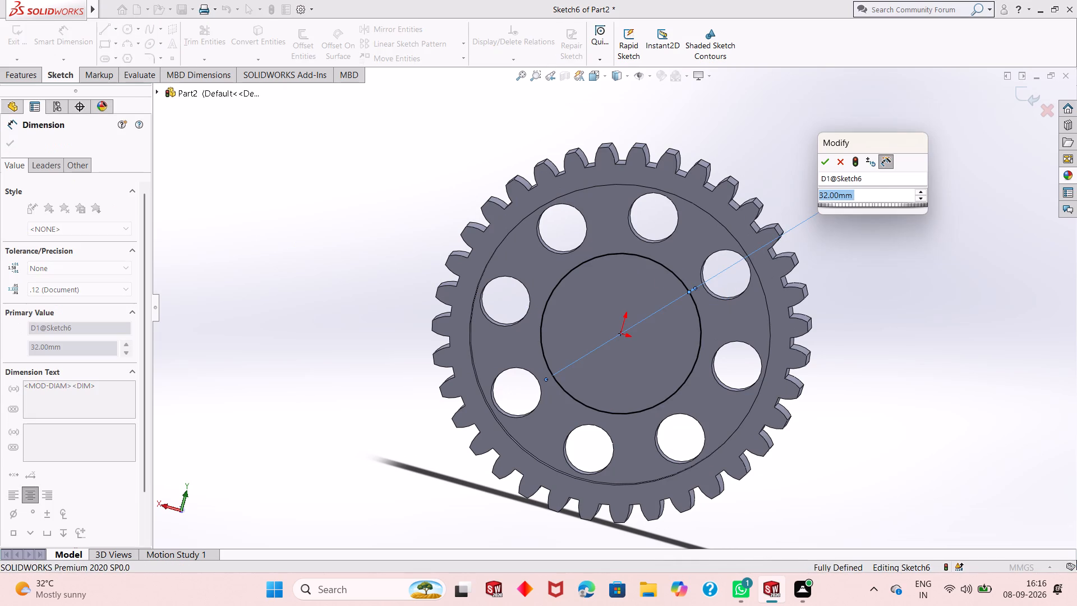
pyautogui.write('36')
pyautogui.press('Return')
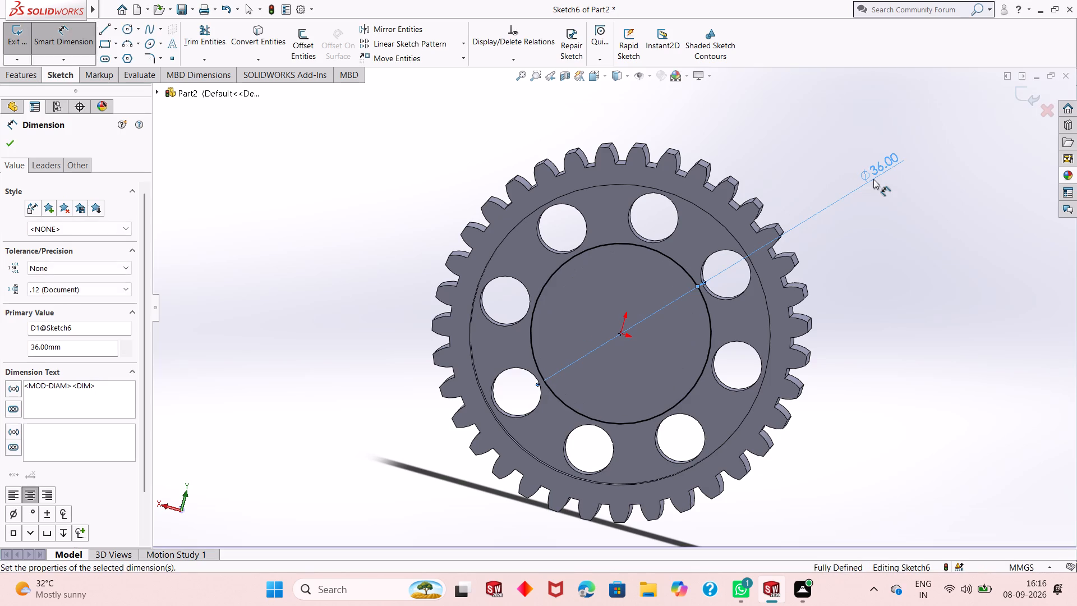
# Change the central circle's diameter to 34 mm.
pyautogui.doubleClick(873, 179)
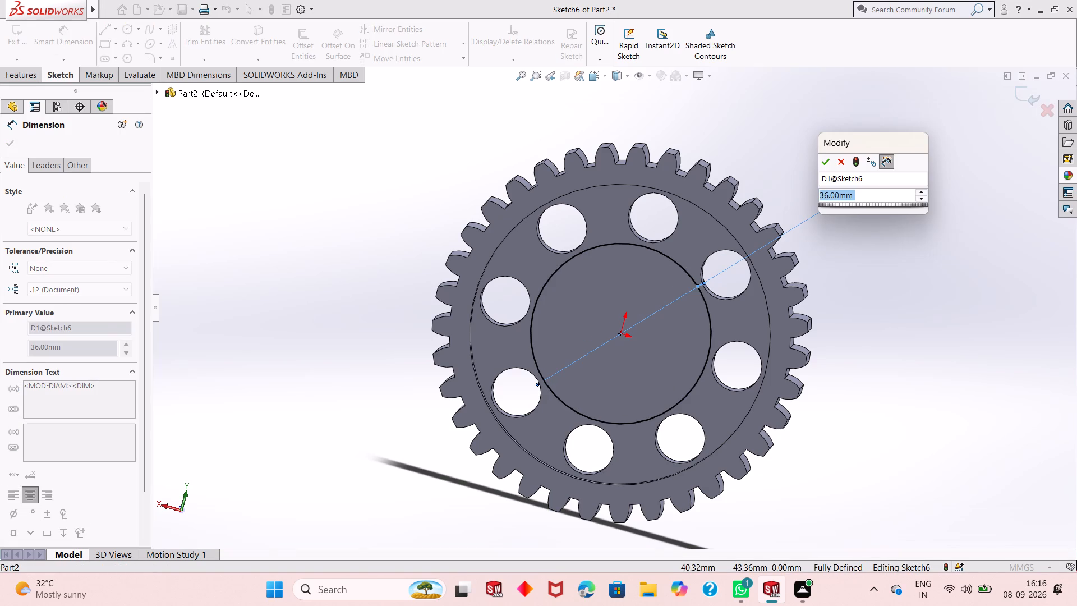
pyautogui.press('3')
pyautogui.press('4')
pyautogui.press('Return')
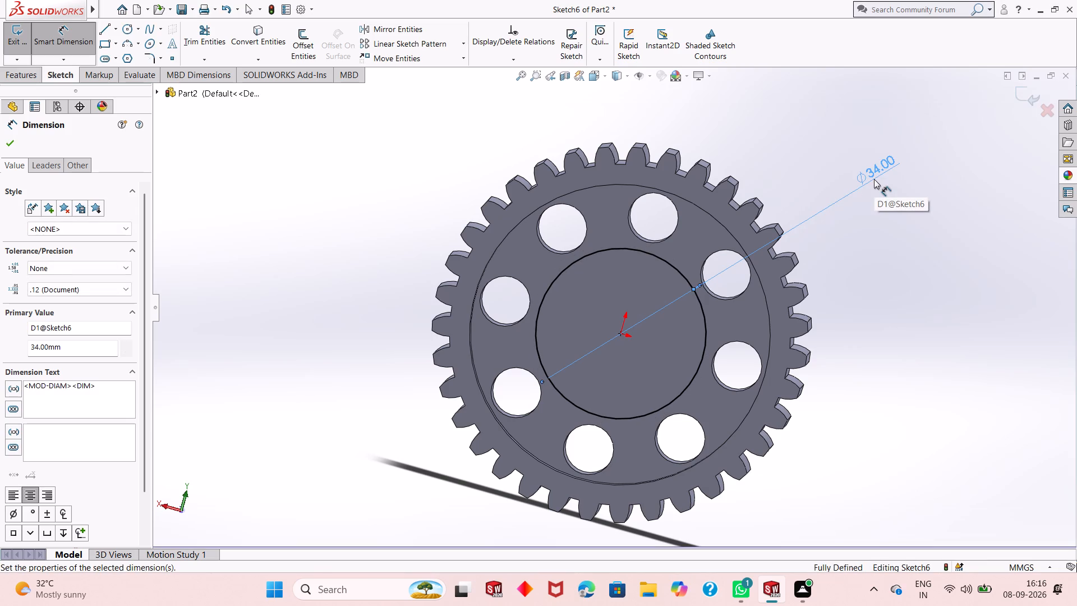
# Set the central circle's diameter to 35 mm and finish dimensioning.
pyautogui.doubleClick(874, 179)
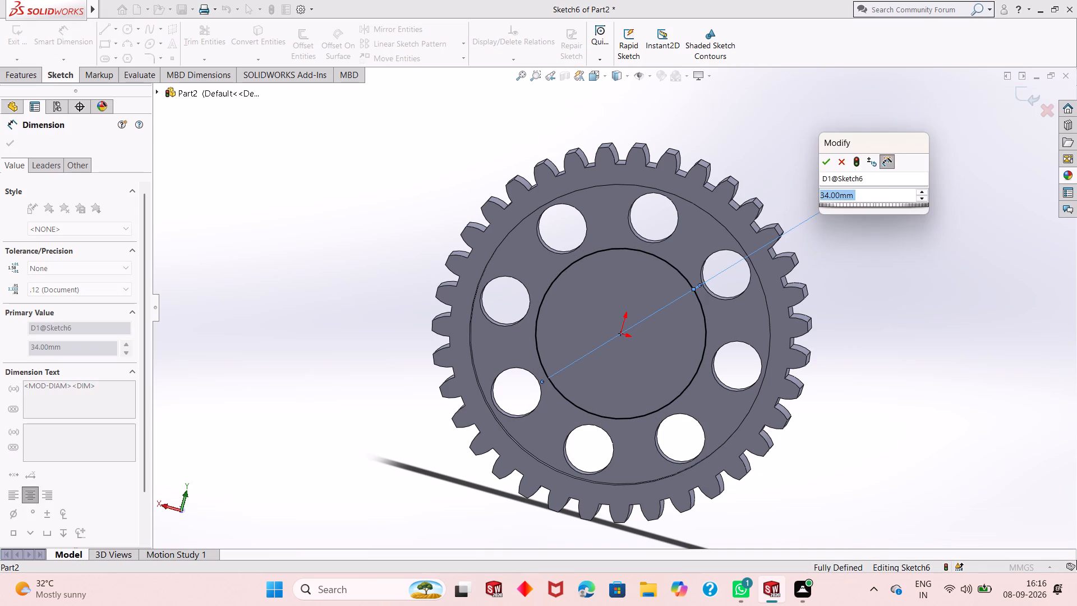
pyautogui.write('35')
pyautogui.press('Return')
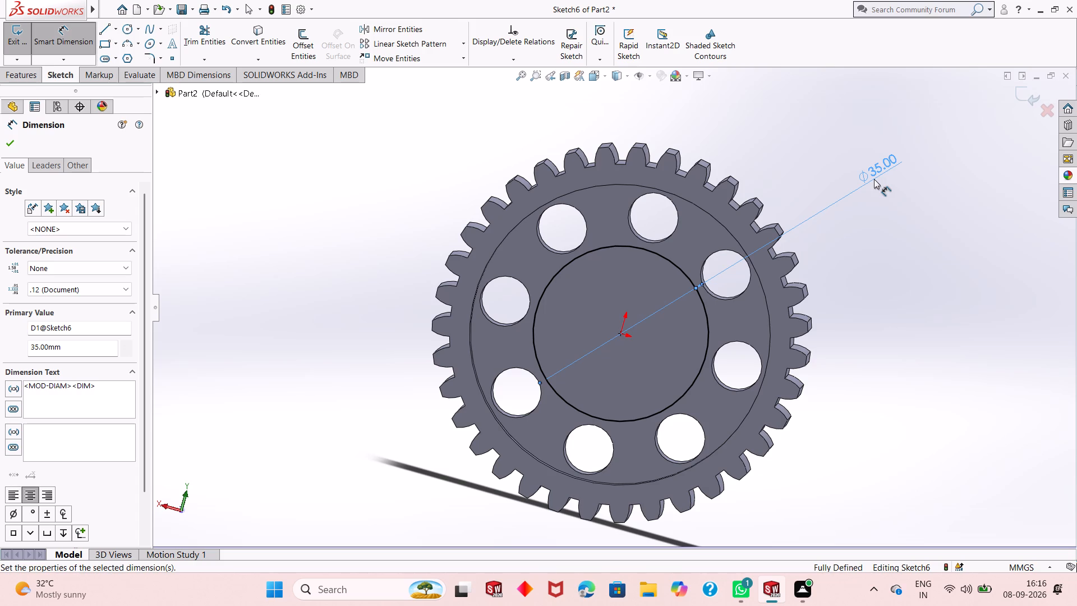
pyautogui.click(11, 141)
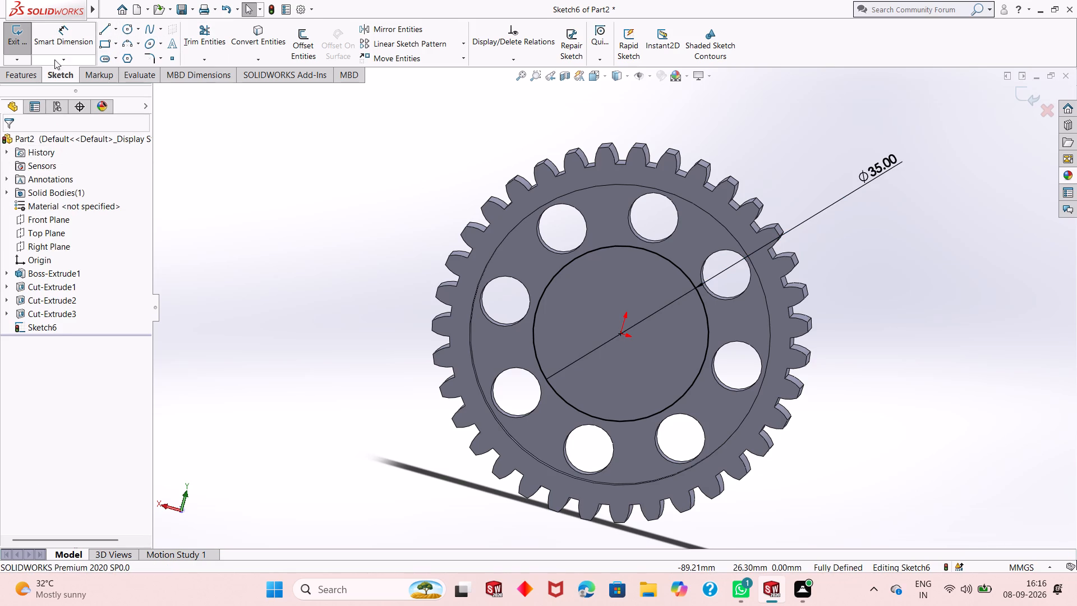
# Begin creating a feature from the central circle sketch on the back recess floor.
pyautogui.click(36, 77)
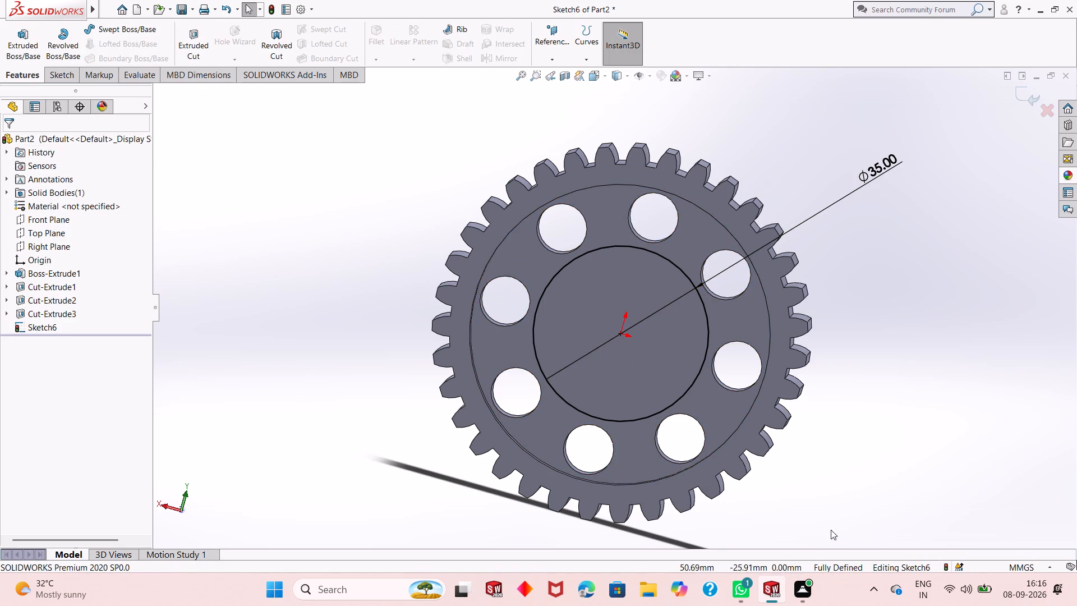
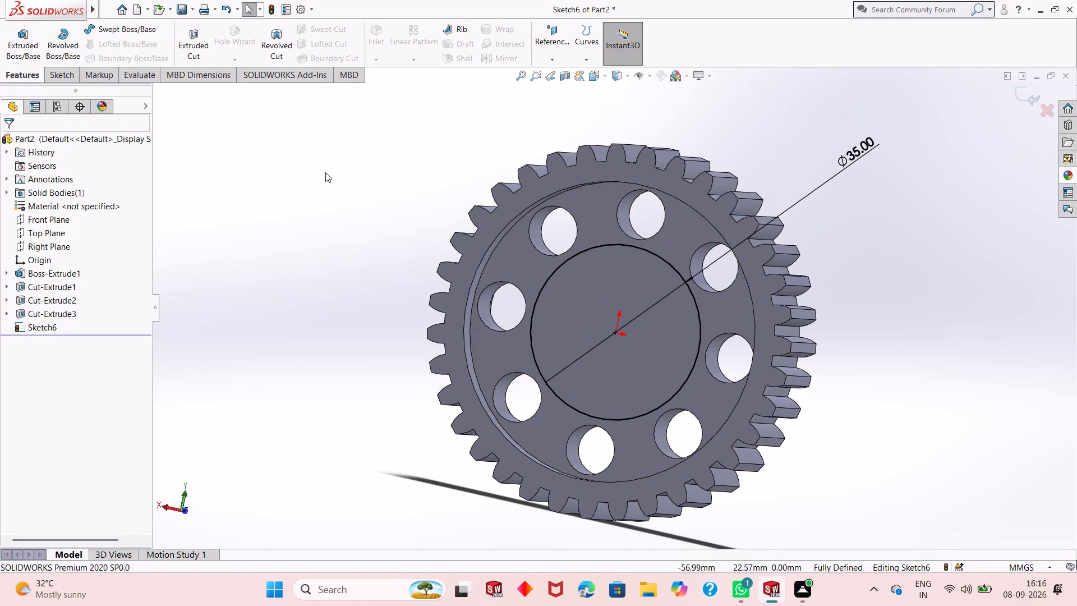
# Extrude the 35 mm central circle on the recess floor as a 3 mm boss merged with the gear.
pyautogui.click(17, 40)
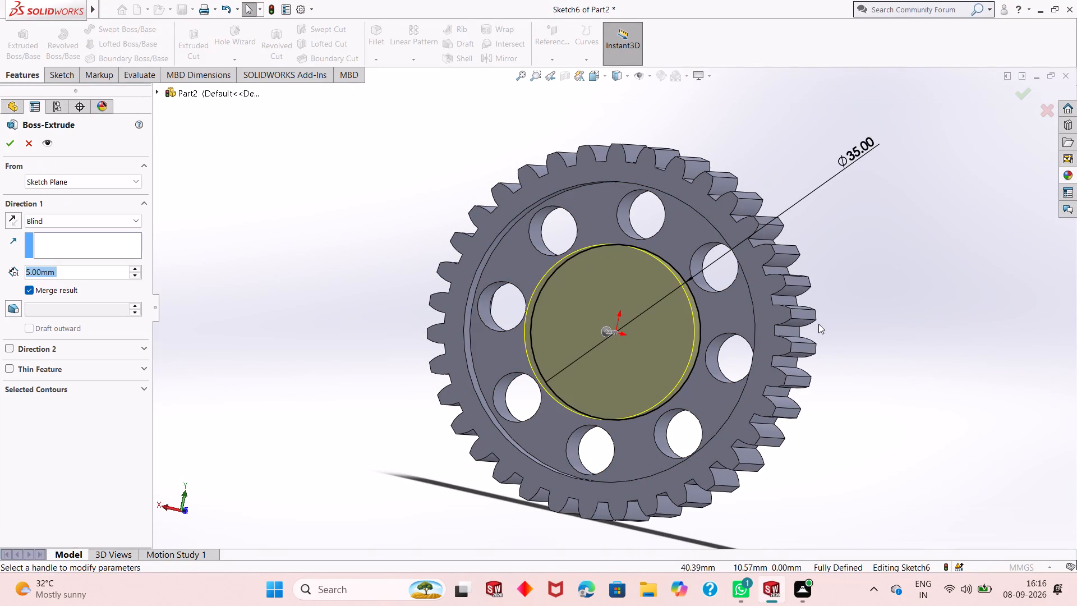
pyautogui.moveTo(818, 324); pyautogui.dragTo(785, 351, button='middle')
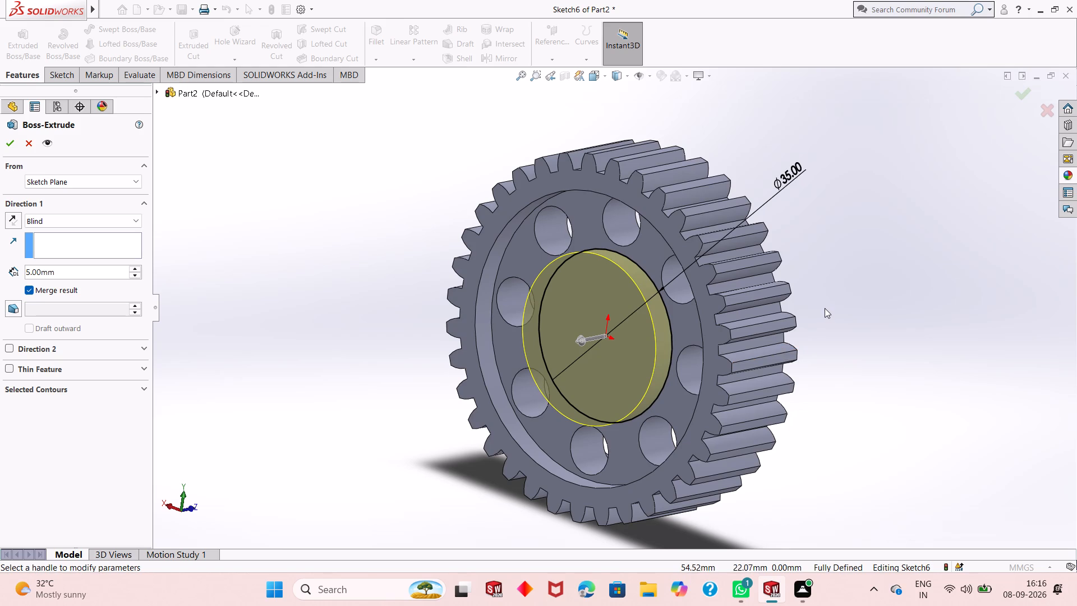
pyautogui.moveTo(826, 303); pyautogui.dragTo(828, 307, button='middle')
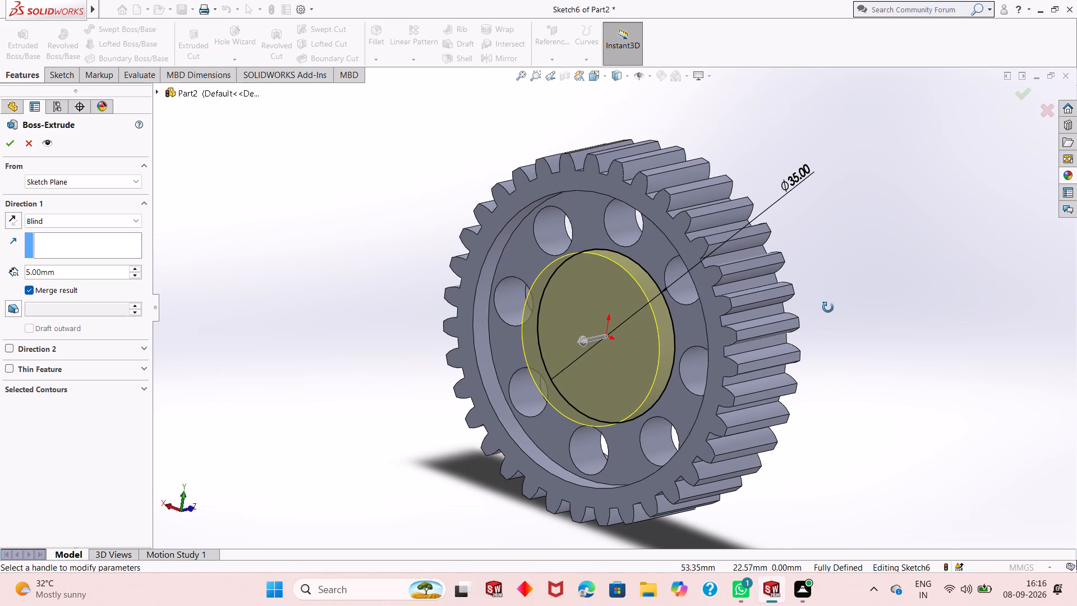
pyautogui.moveTo(828, 307); pyautogui.dragTo(822, 309, button='middle')
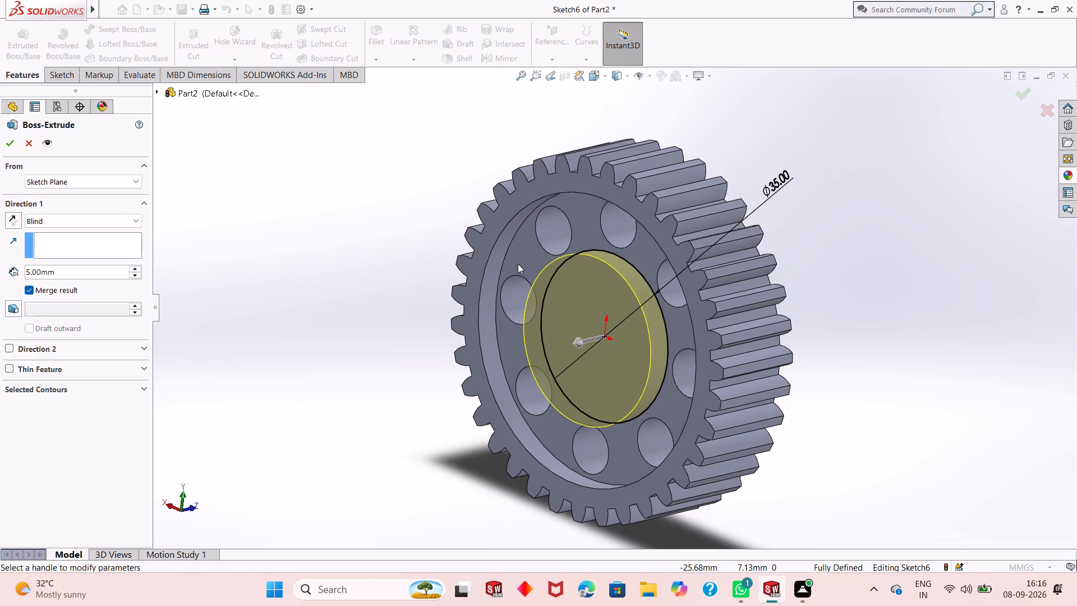
pyautogui.doubleClick(68, 270)
pyautogui.press('3')
pyautogui.press('Return')
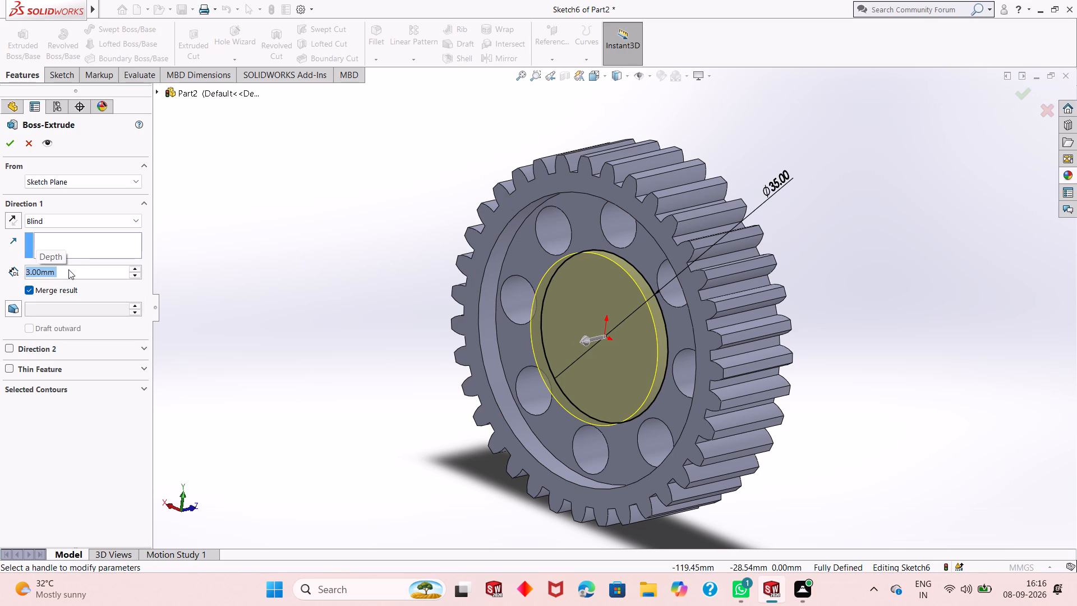
pyautogui.click(8, 146)
pyautogui.click(880, 310)
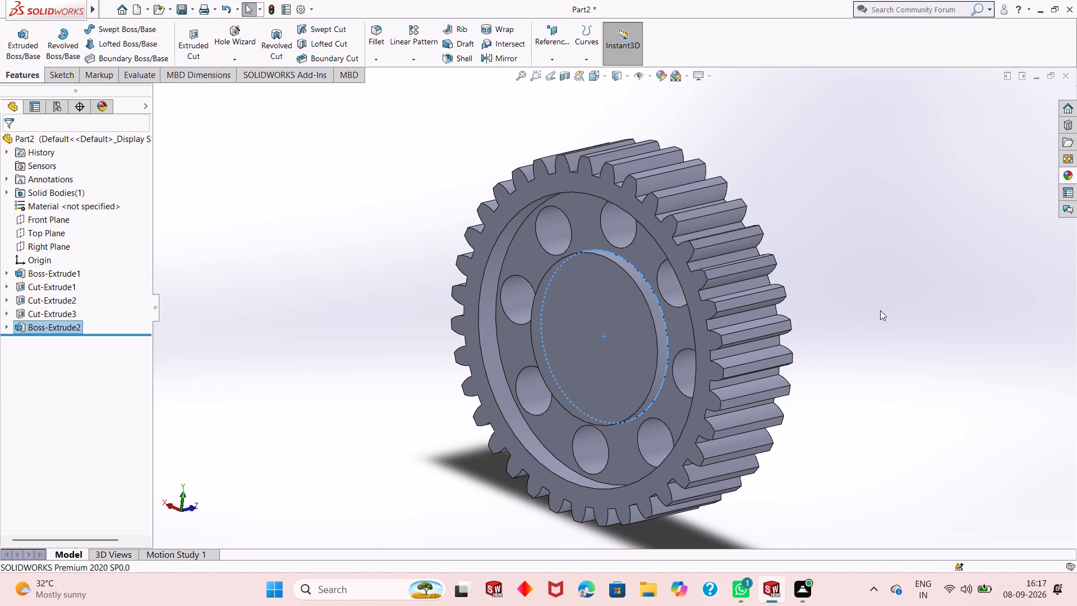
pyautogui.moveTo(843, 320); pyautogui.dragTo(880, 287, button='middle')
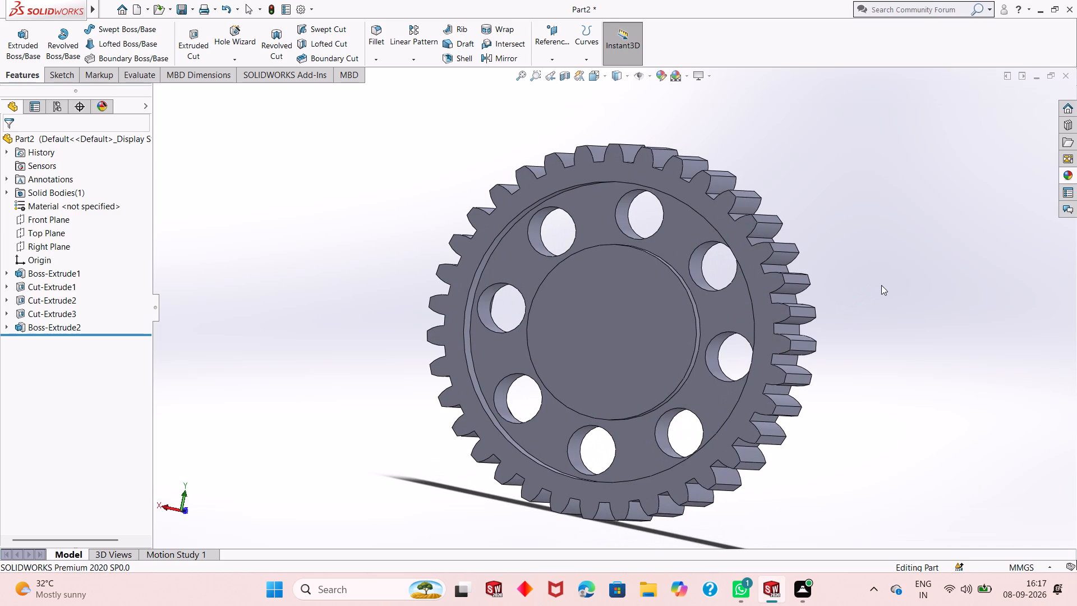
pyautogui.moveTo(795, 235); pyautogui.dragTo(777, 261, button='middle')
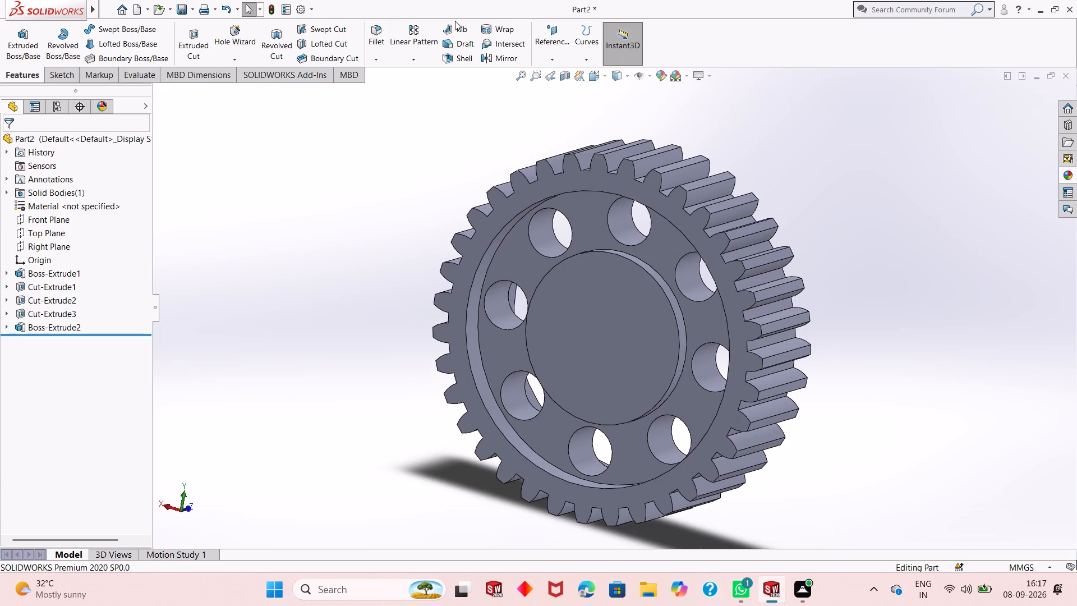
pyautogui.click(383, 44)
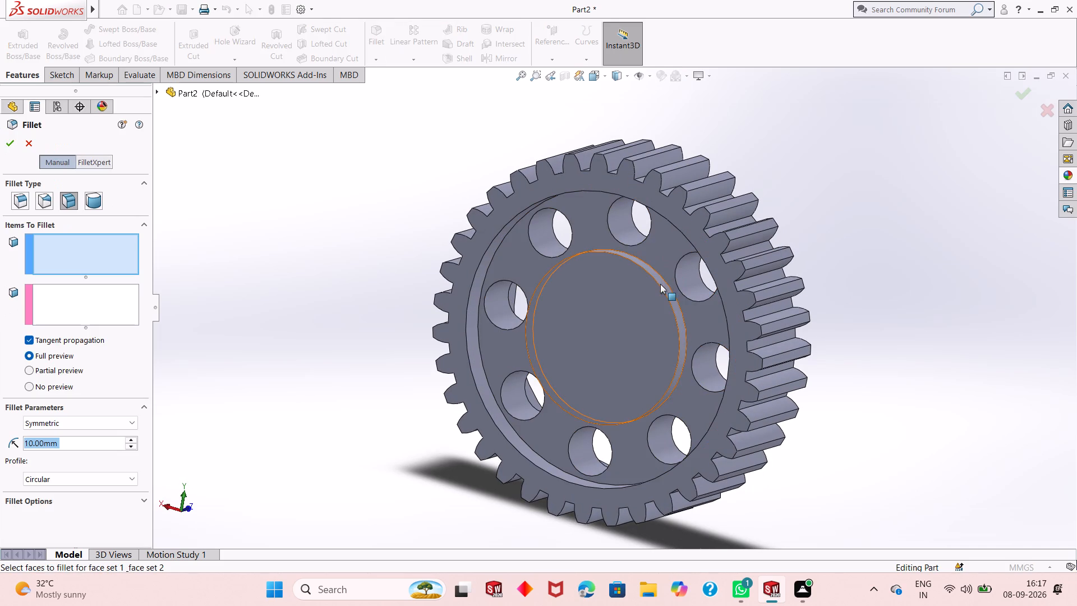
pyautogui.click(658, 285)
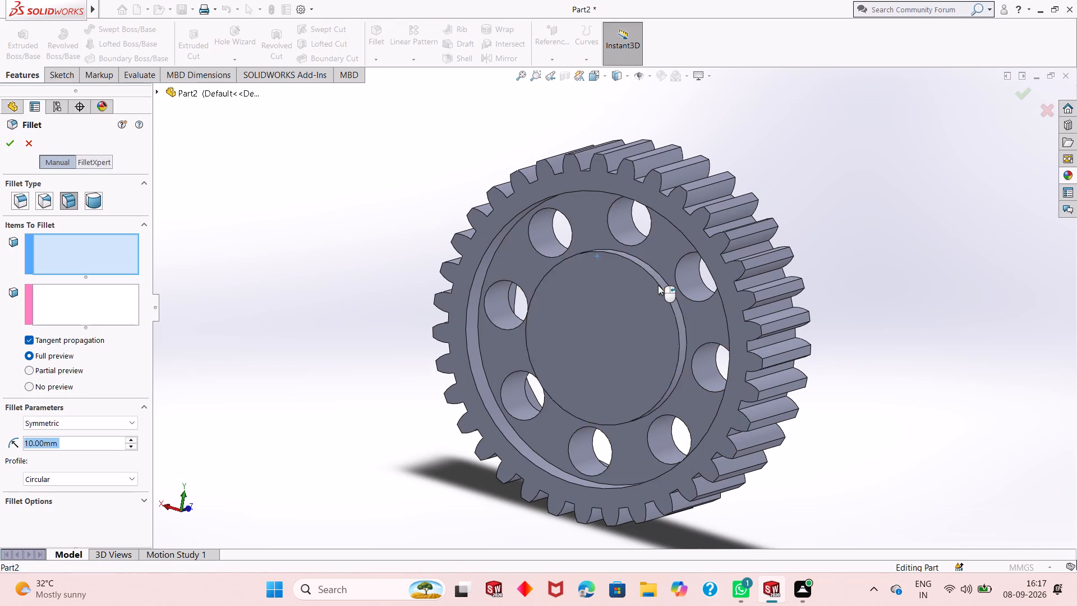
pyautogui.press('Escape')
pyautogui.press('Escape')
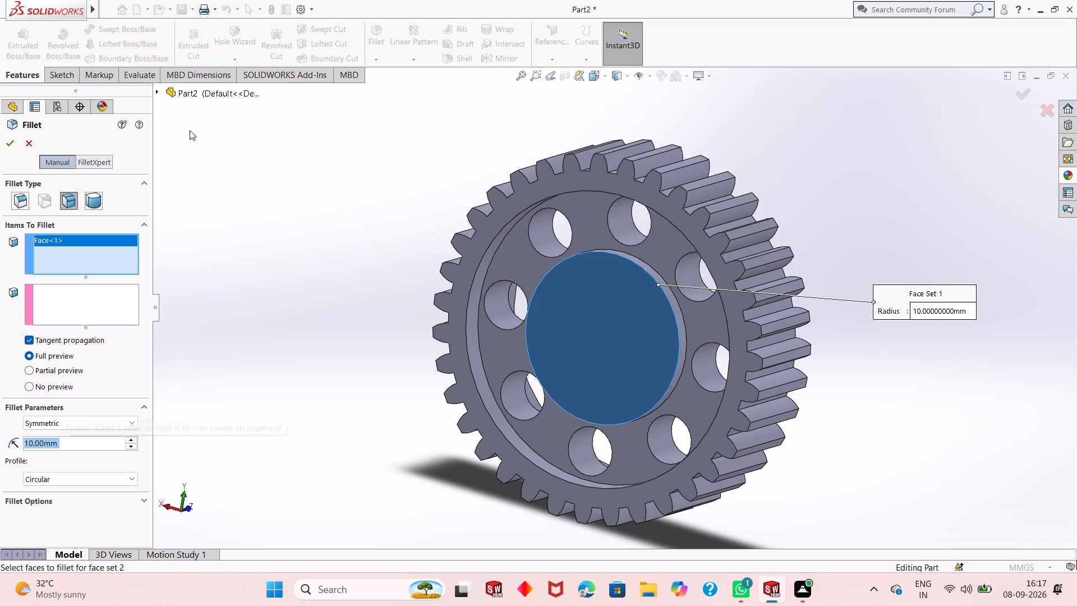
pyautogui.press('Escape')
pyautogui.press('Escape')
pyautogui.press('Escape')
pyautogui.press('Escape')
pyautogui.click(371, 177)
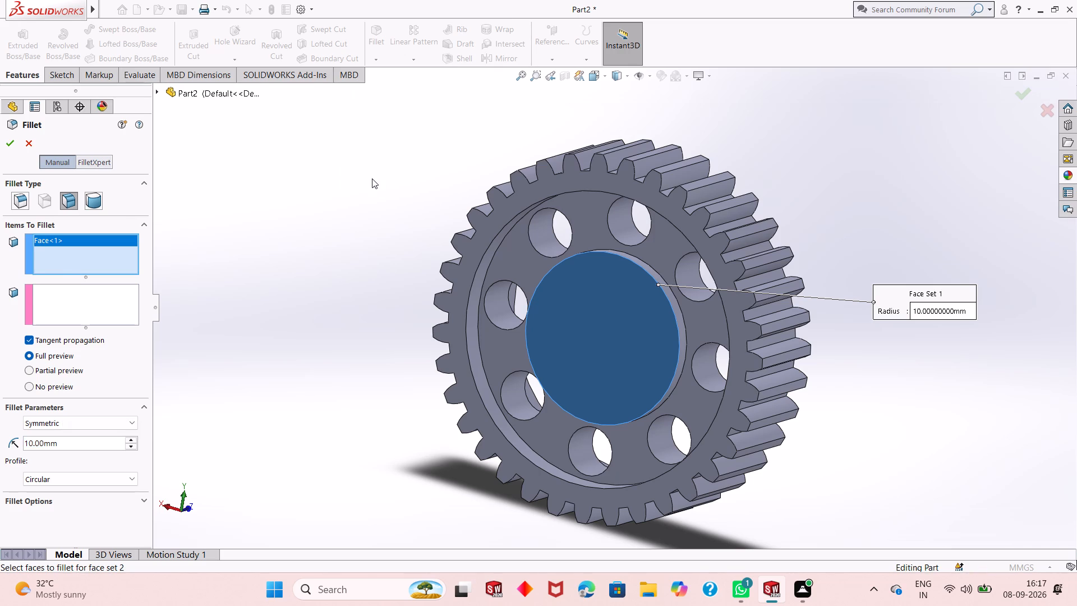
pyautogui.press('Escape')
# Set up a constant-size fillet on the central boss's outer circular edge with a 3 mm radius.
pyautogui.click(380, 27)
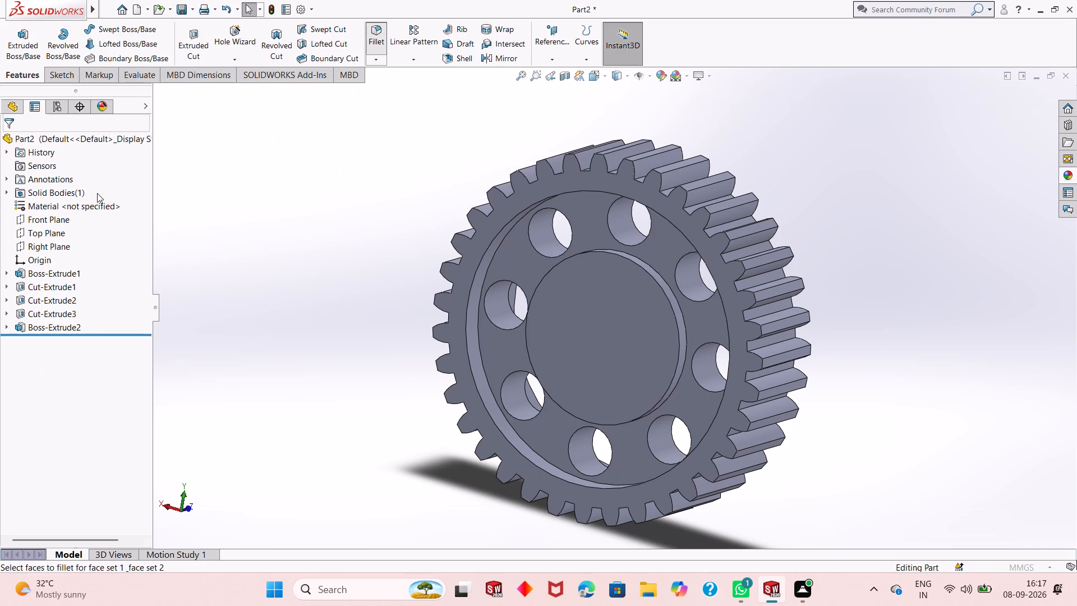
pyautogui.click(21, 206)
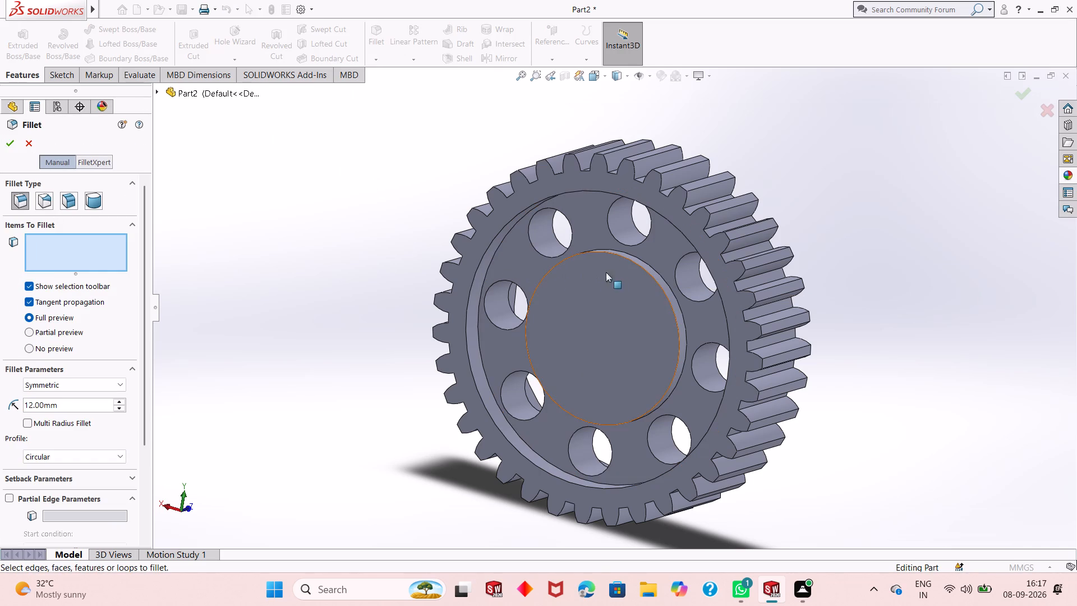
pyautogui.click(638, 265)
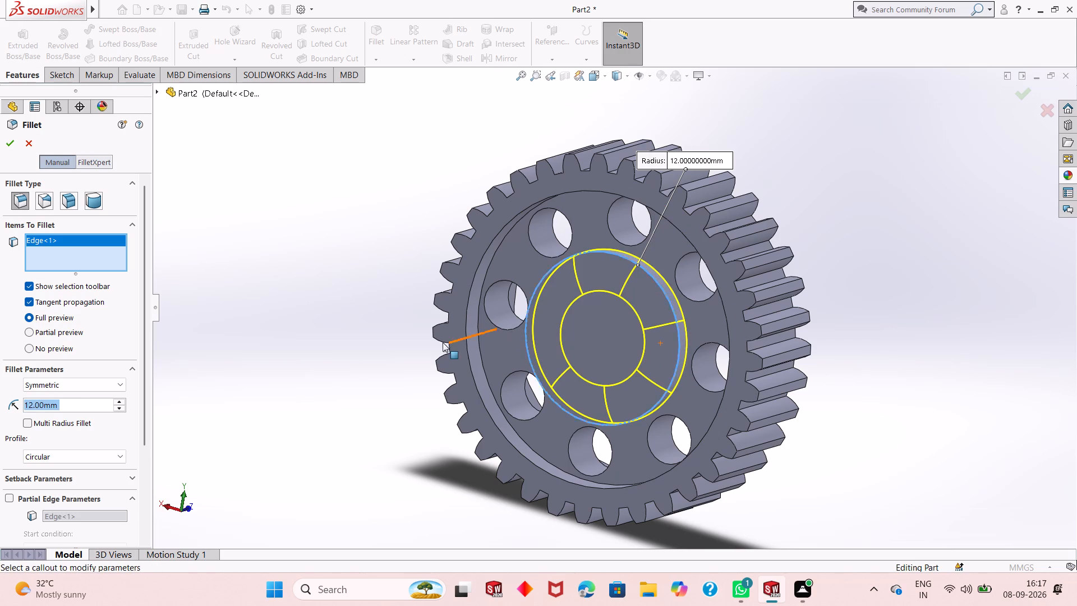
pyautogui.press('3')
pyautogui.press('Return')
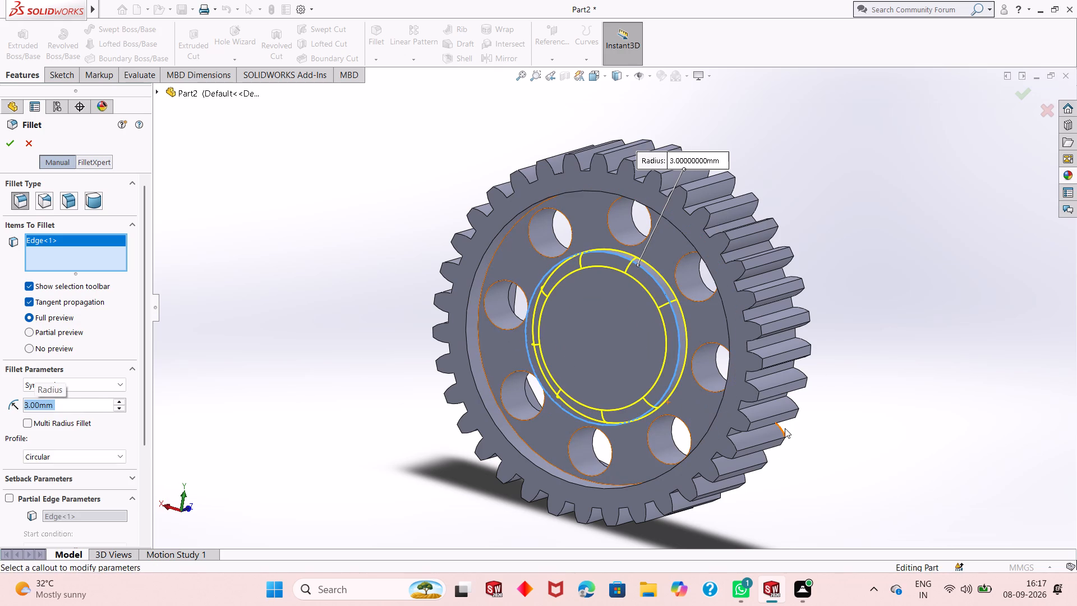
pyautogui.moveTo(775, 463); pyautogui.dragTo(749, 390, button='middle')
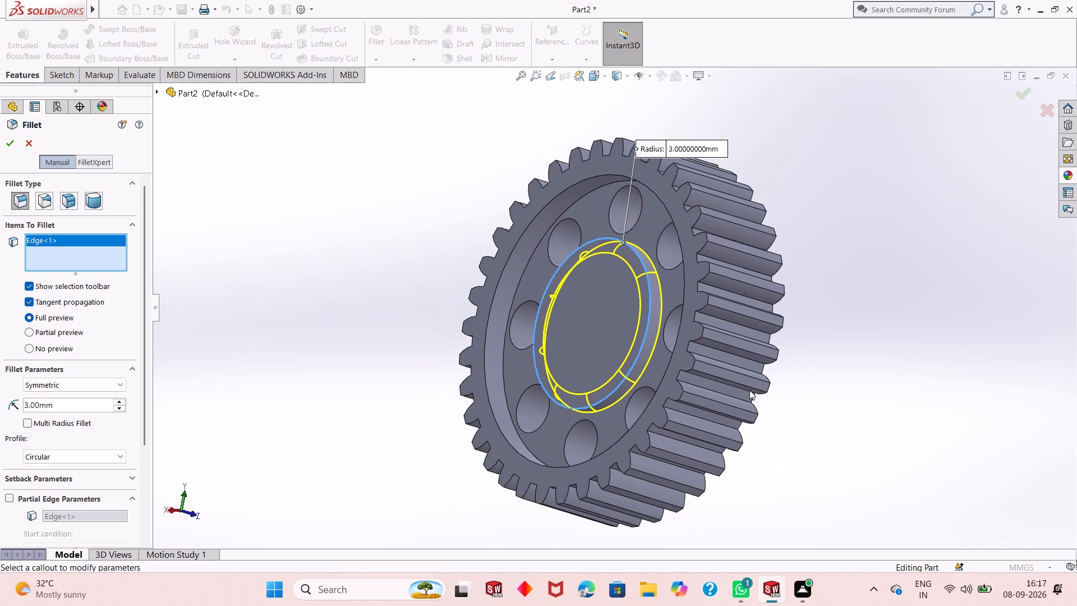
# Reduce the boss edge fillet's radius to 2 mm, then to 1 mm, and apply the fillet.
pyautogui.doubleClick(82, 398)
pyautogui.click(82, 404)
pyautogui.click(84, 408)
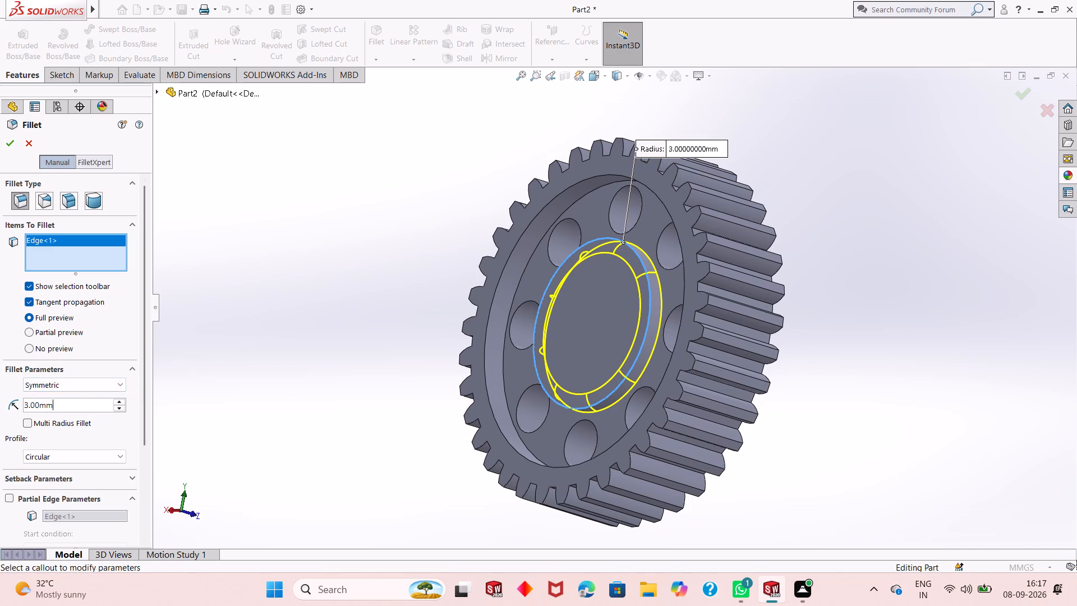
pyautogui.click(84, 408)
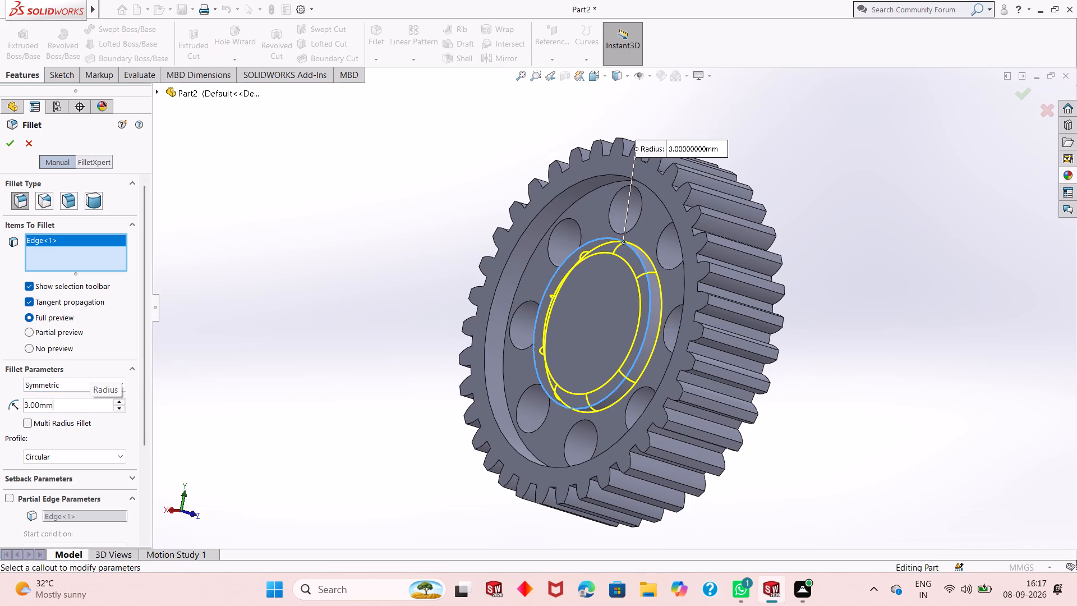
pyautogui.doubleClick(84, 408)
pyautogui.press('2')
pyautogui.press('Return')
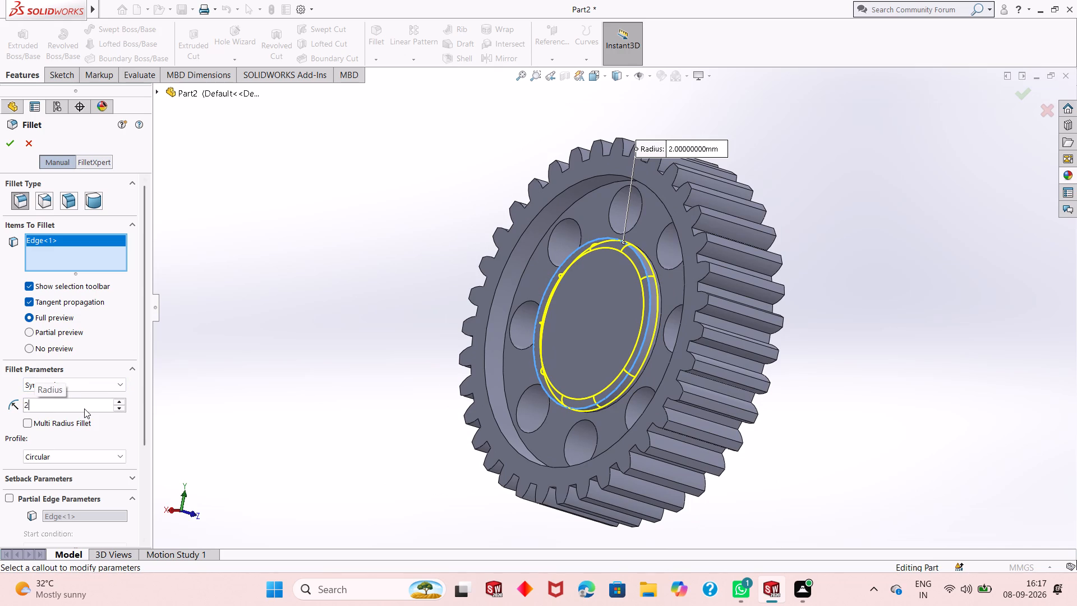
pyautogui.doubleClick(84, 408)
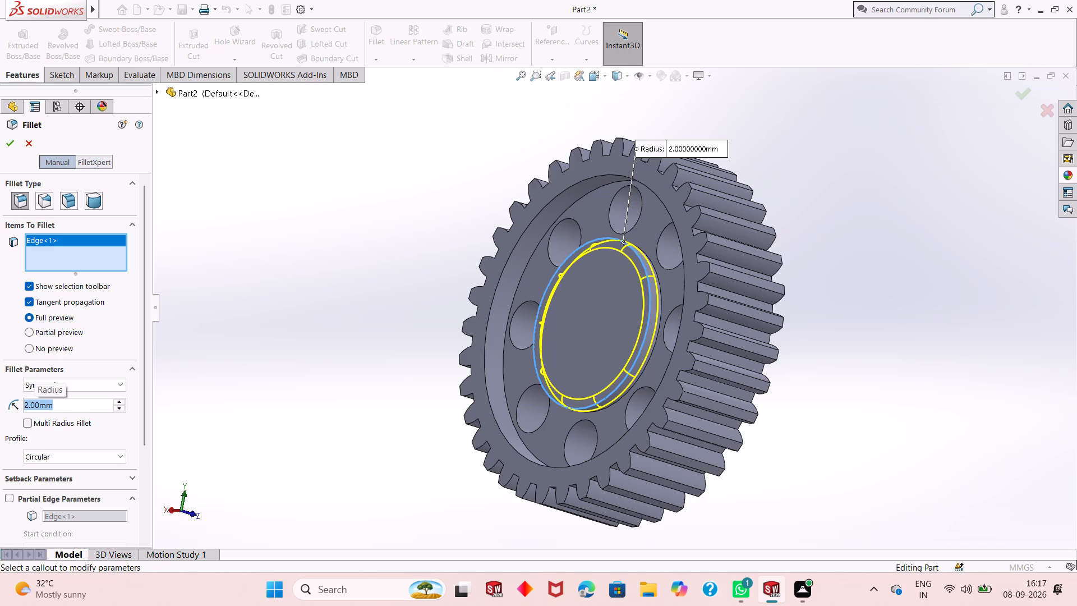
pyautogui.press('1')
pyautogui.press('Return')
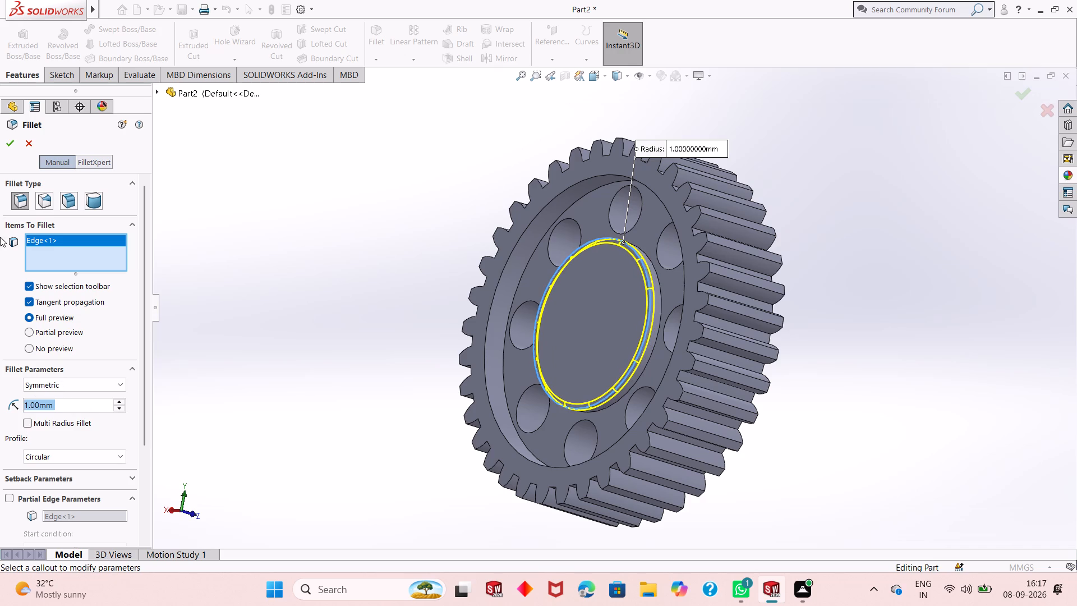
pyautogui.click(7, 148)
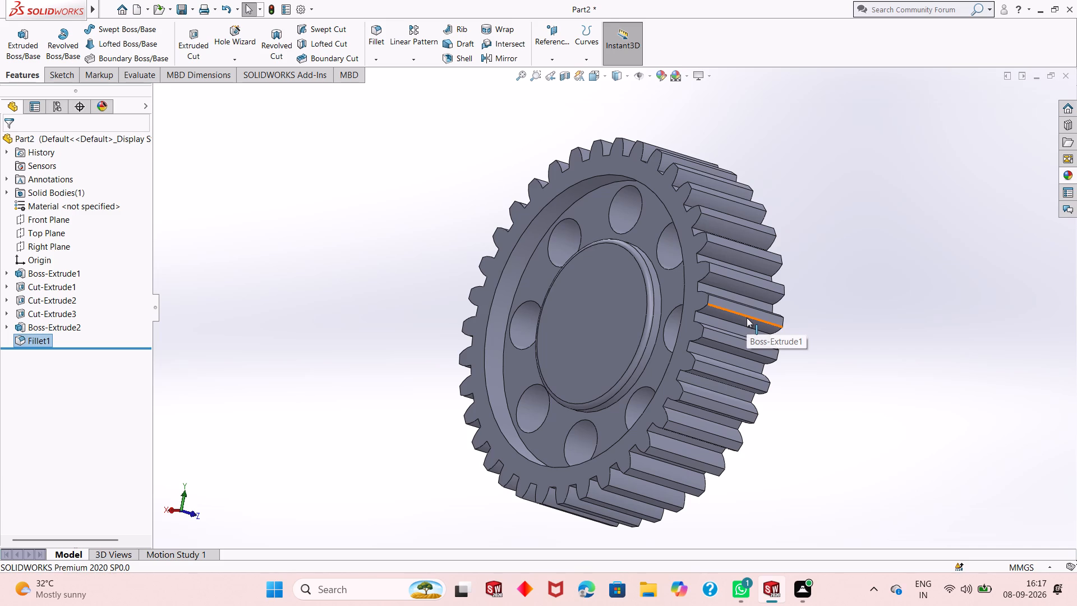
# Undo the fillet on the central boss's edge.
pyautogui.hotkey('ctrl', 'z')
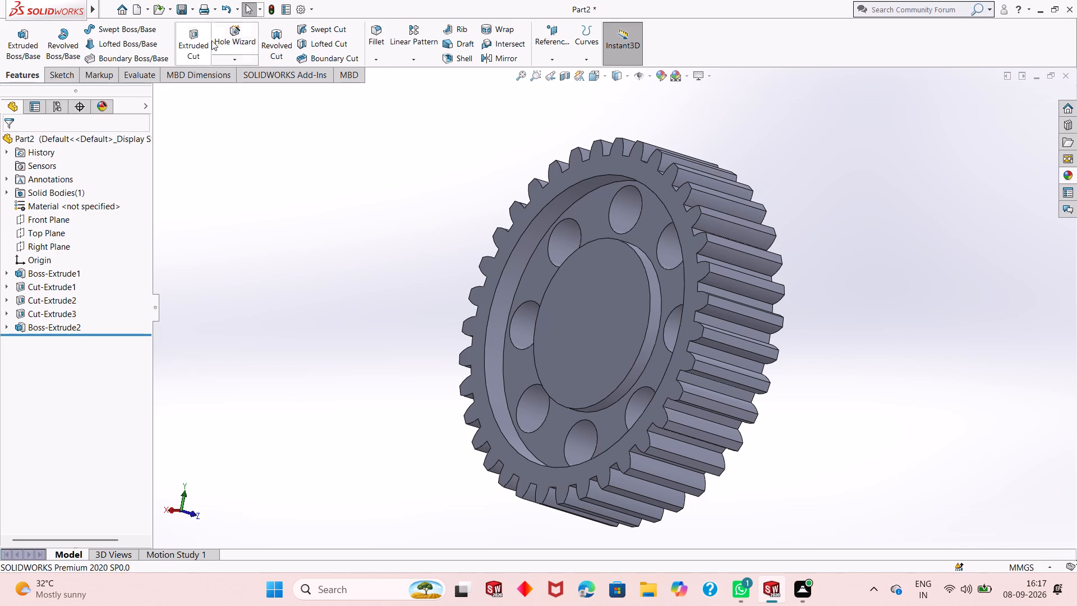
# Fillet the central boss's outer circular edge with a symmetric 3 mm radius.
pyautogui.click(381, 37)
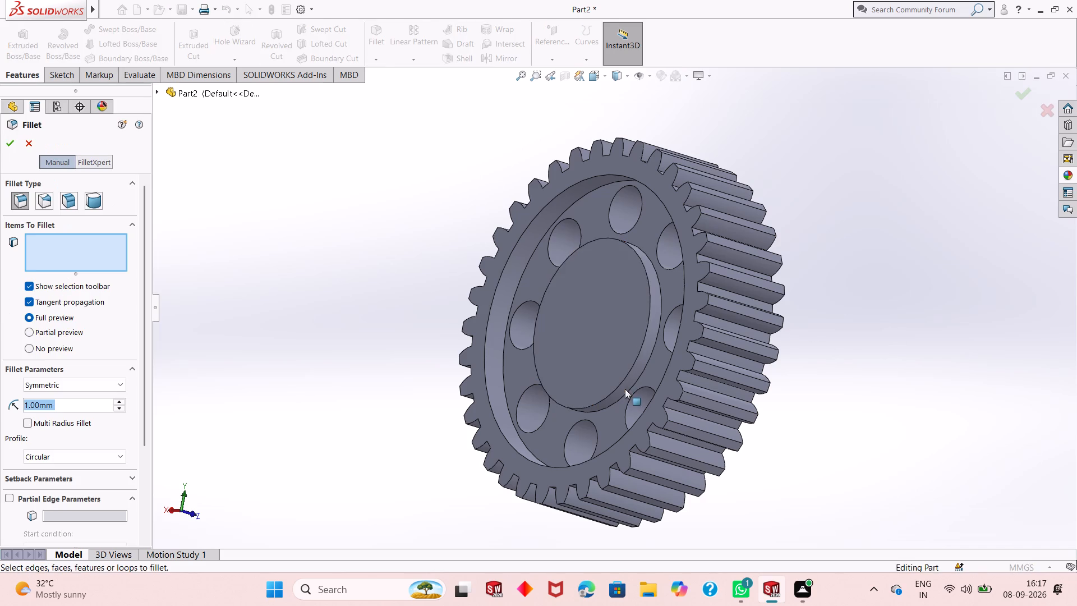
pyautogui.click(625, 378)
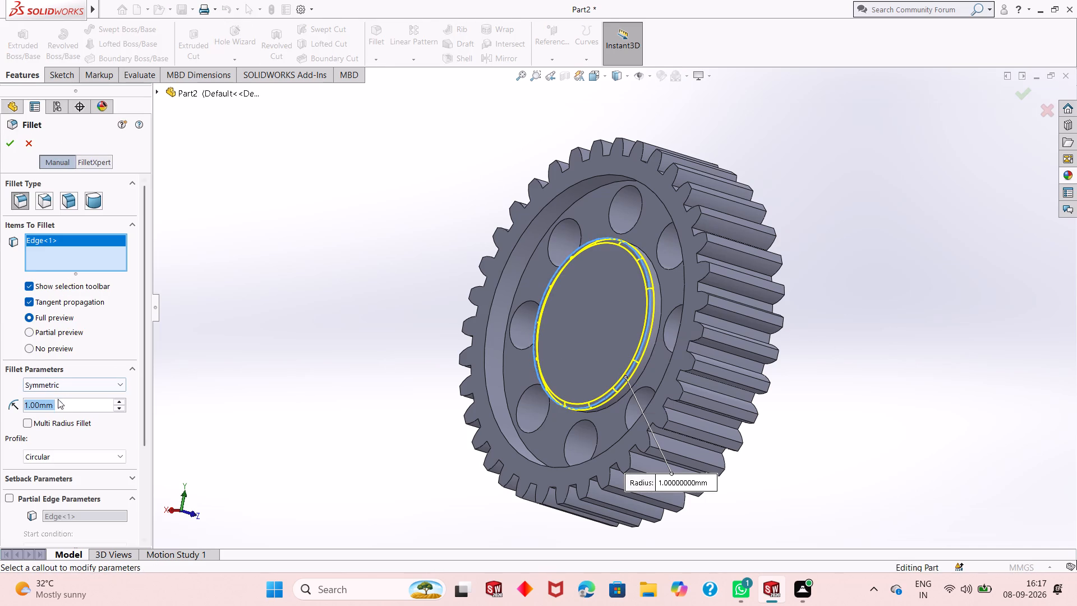
pyautogui.press('3')
pyautogui.press('Return')
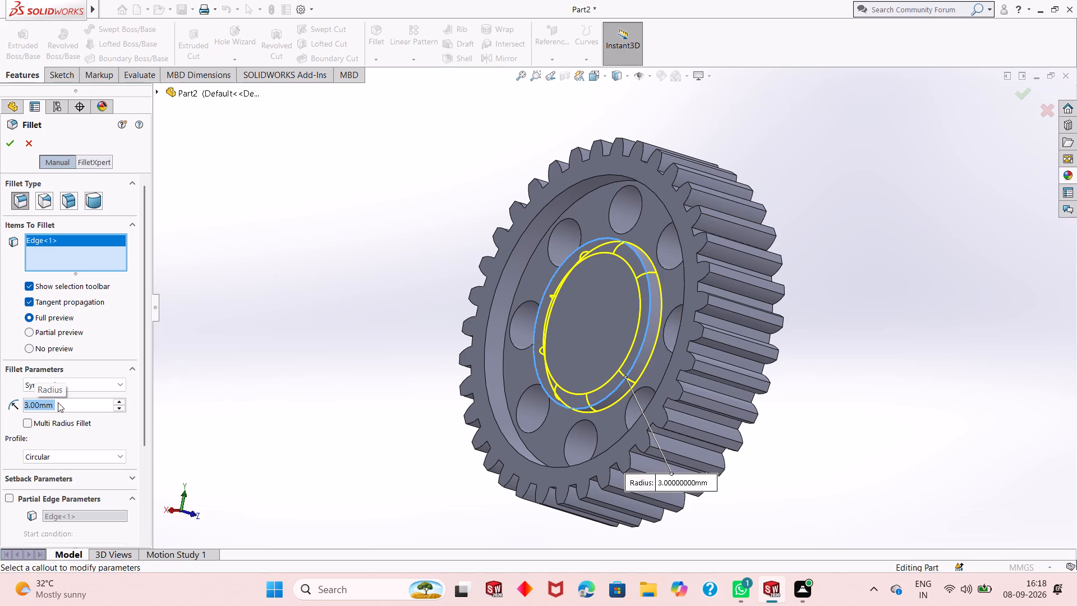
pyautogui.click(10, 147)
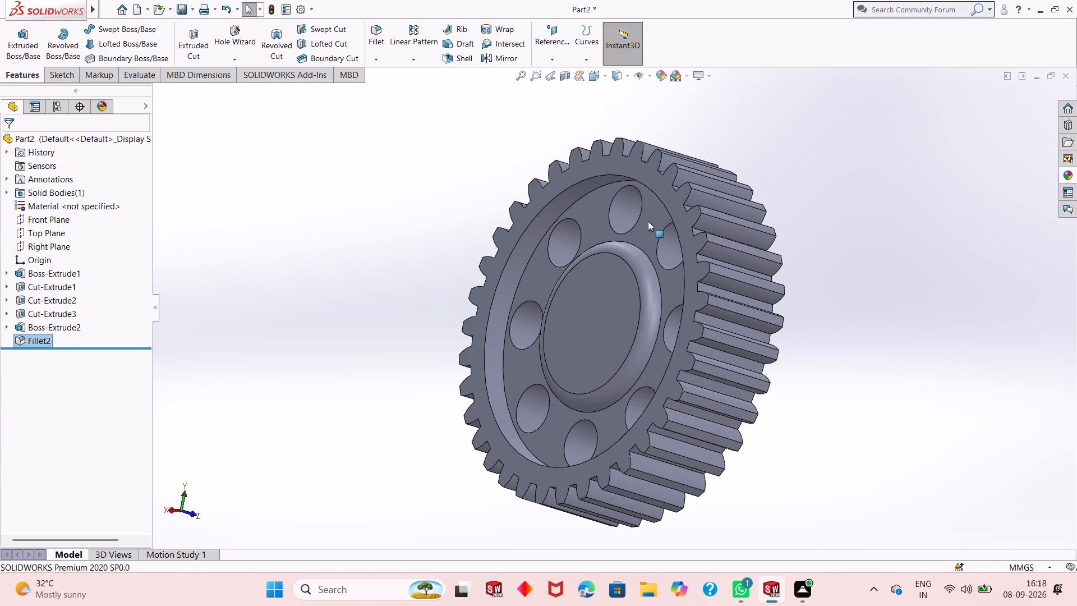
# Edit the central boss's edge fillet and set its radius to 2 mm.
pyautogui.moveTo(648, 221); pyautogui.dragTo(728, 136, button='middle')
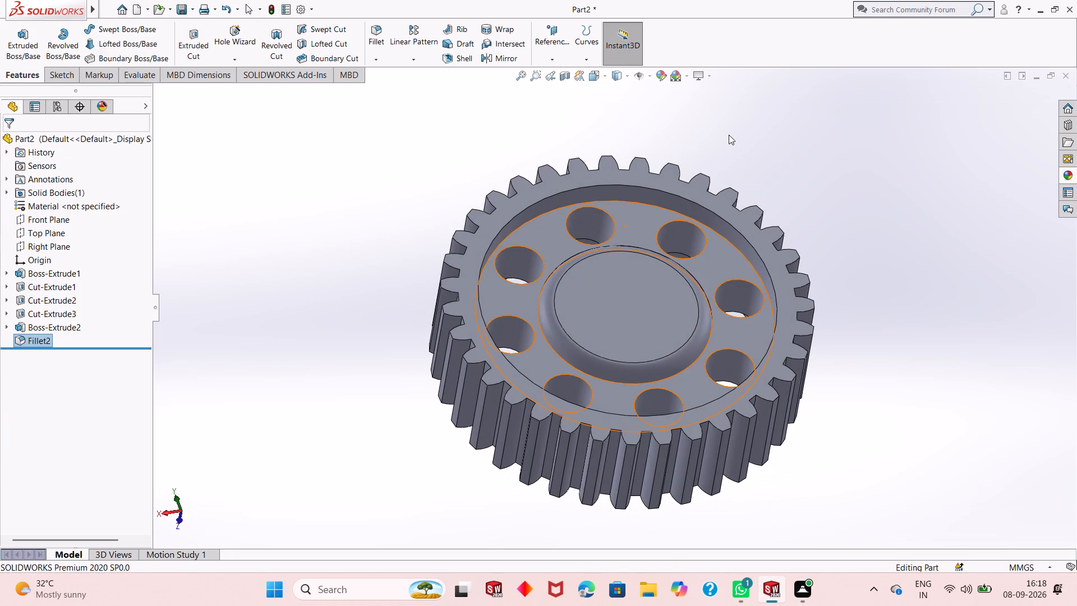
pyautogui.click(30, 341)
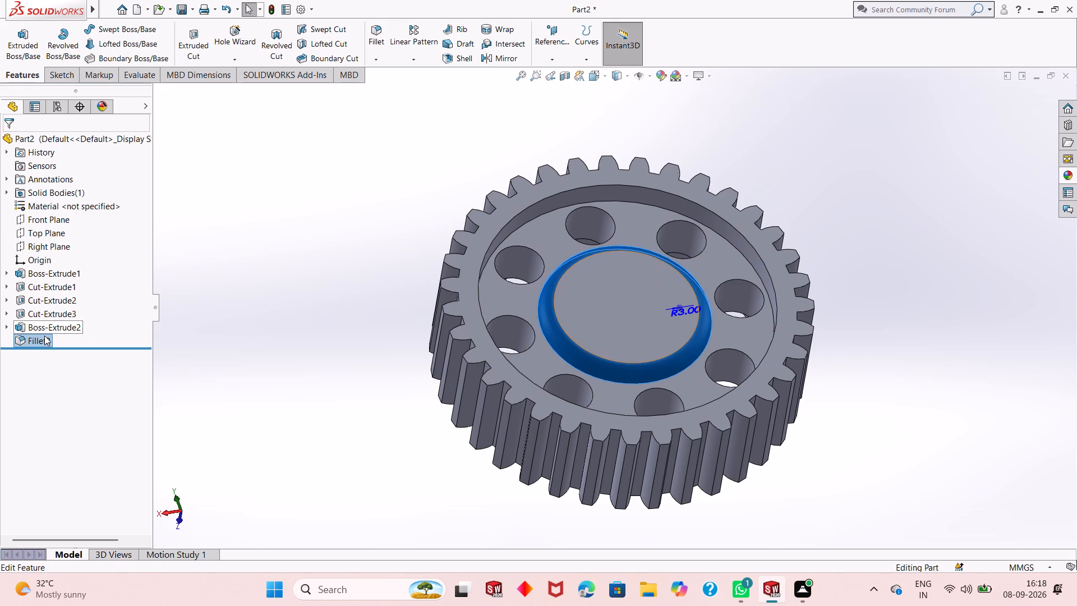
pyautogui.press('Escape')
pyautogui.press('Escape')
pyautogui.click(44, 338)
pyautogui.click(54, 310)
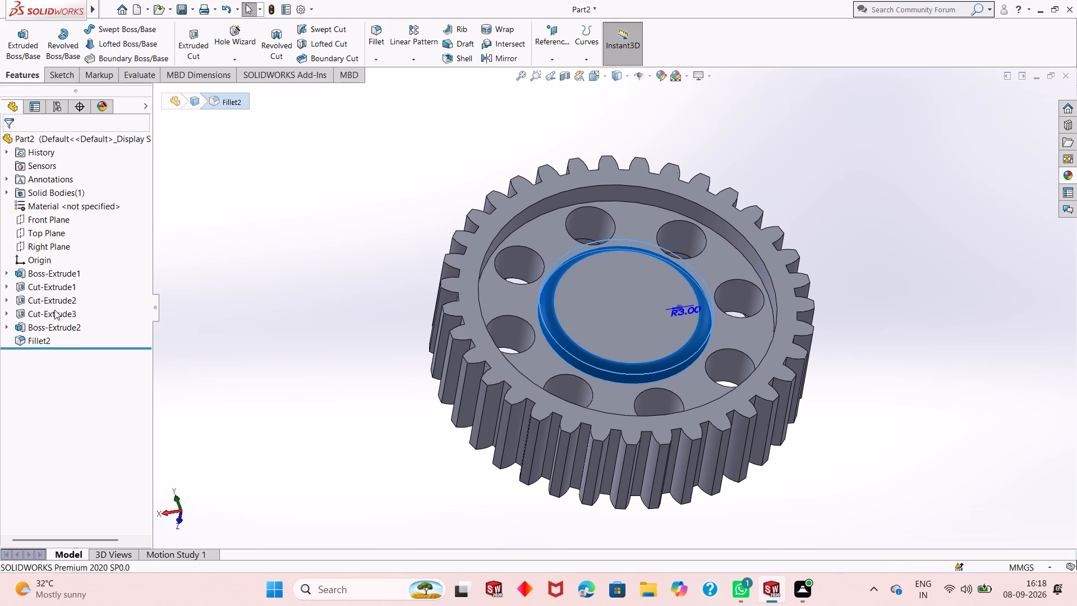
pyautogui.press('2')
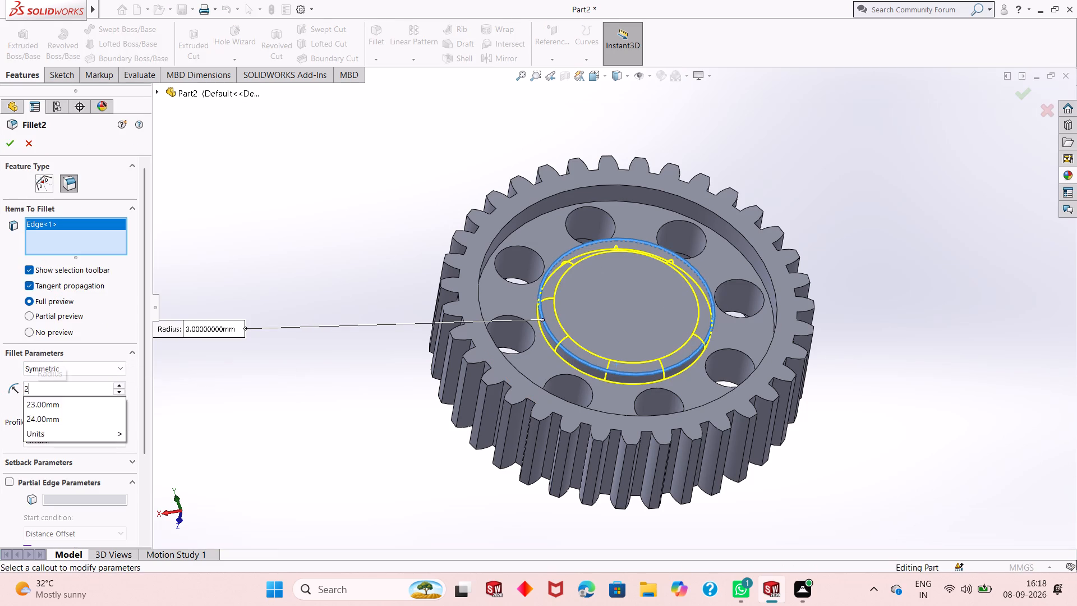
pyautogui.press('Return')
pyautogui.click(14, 140)
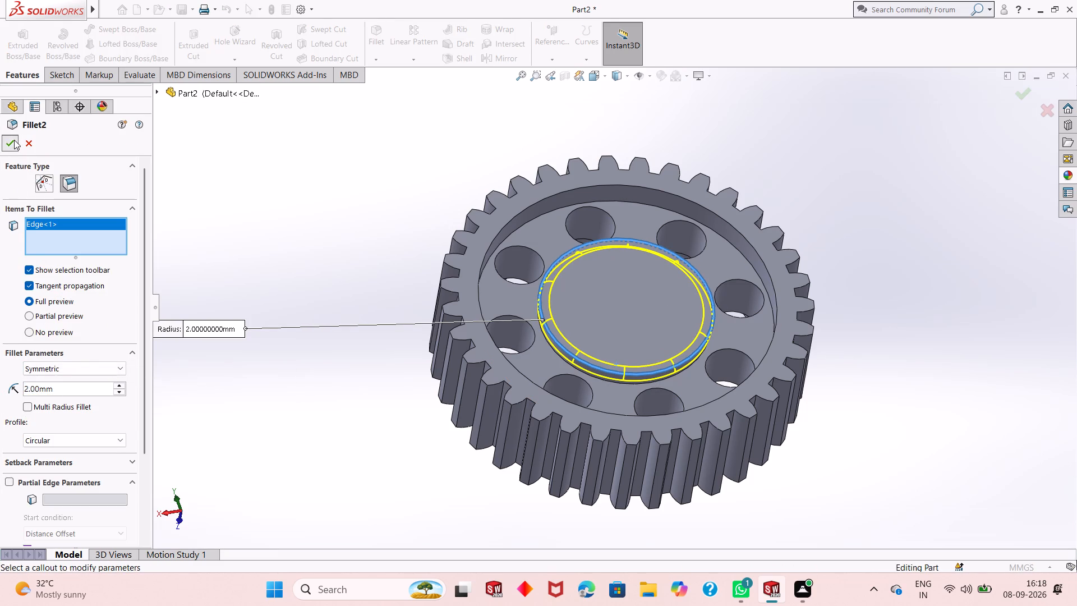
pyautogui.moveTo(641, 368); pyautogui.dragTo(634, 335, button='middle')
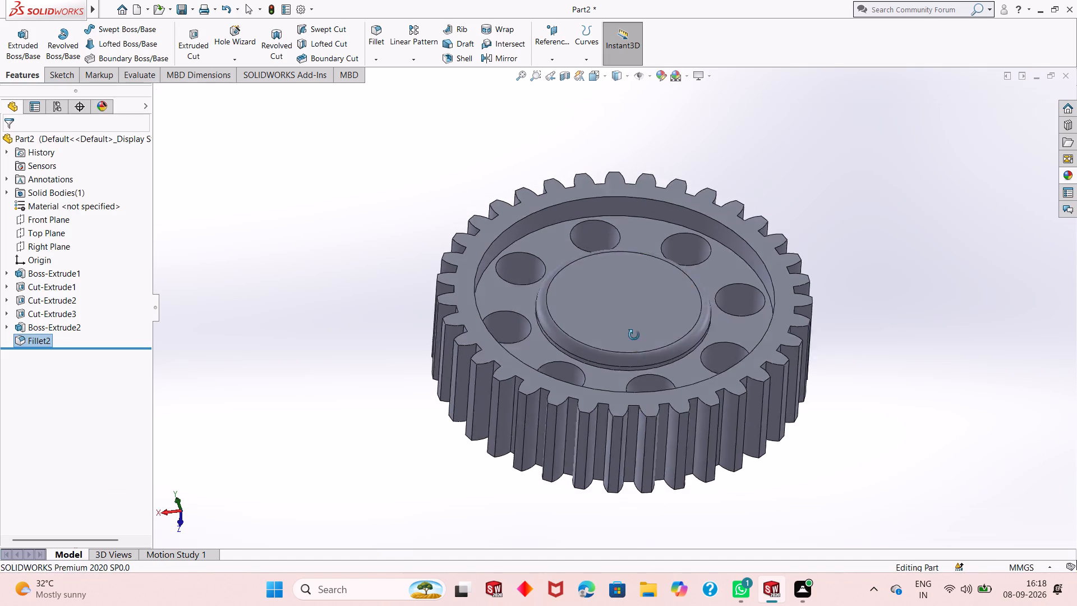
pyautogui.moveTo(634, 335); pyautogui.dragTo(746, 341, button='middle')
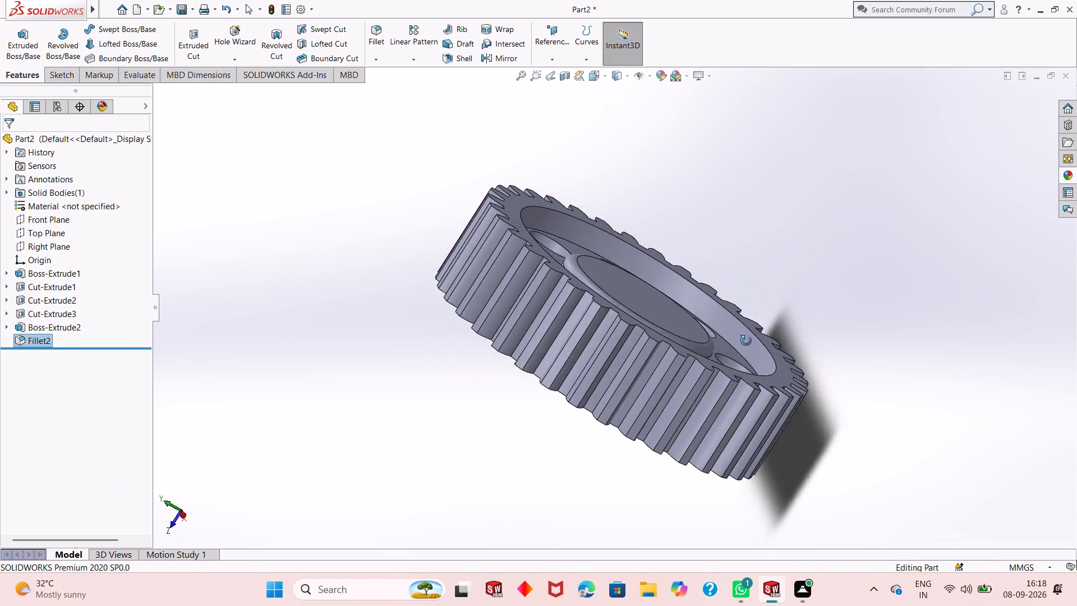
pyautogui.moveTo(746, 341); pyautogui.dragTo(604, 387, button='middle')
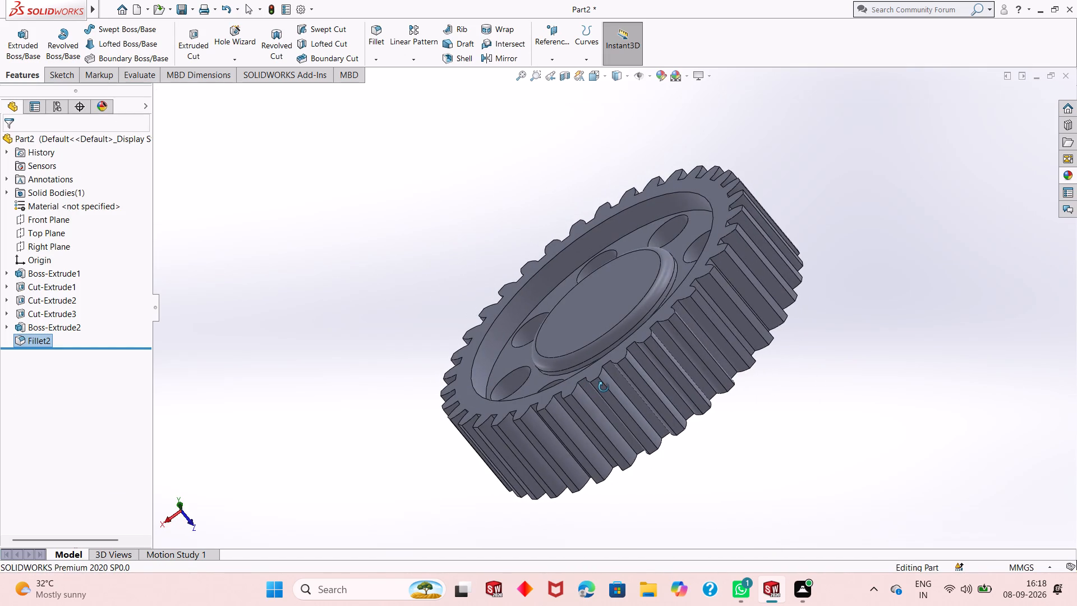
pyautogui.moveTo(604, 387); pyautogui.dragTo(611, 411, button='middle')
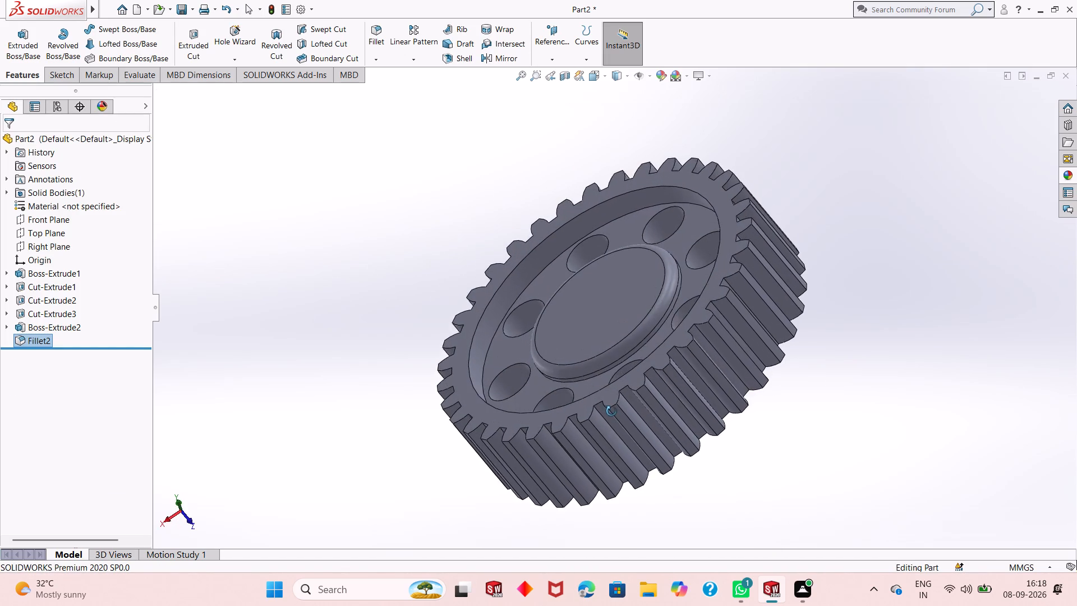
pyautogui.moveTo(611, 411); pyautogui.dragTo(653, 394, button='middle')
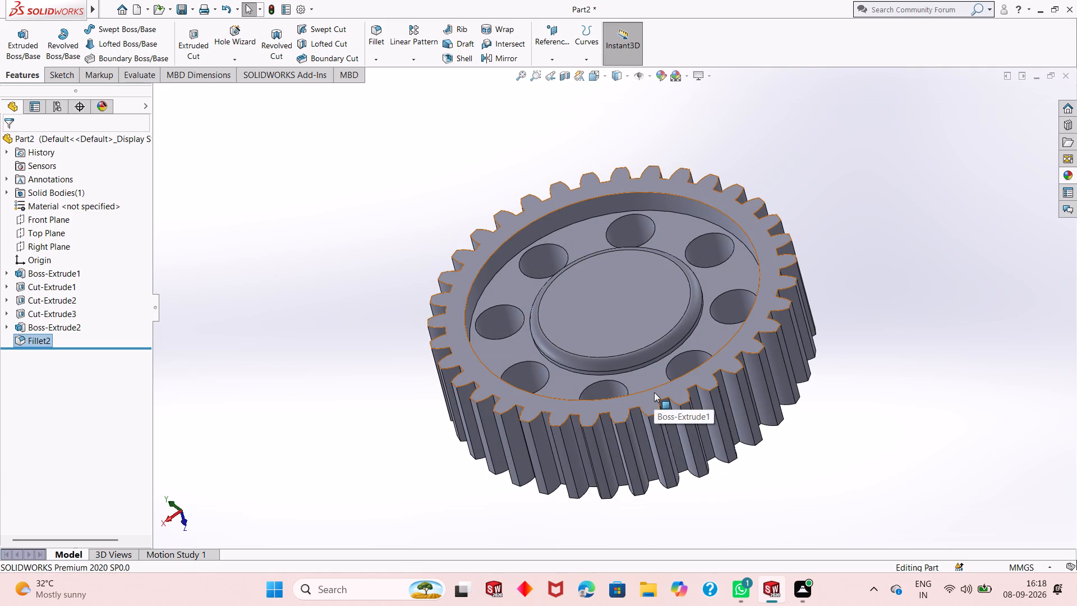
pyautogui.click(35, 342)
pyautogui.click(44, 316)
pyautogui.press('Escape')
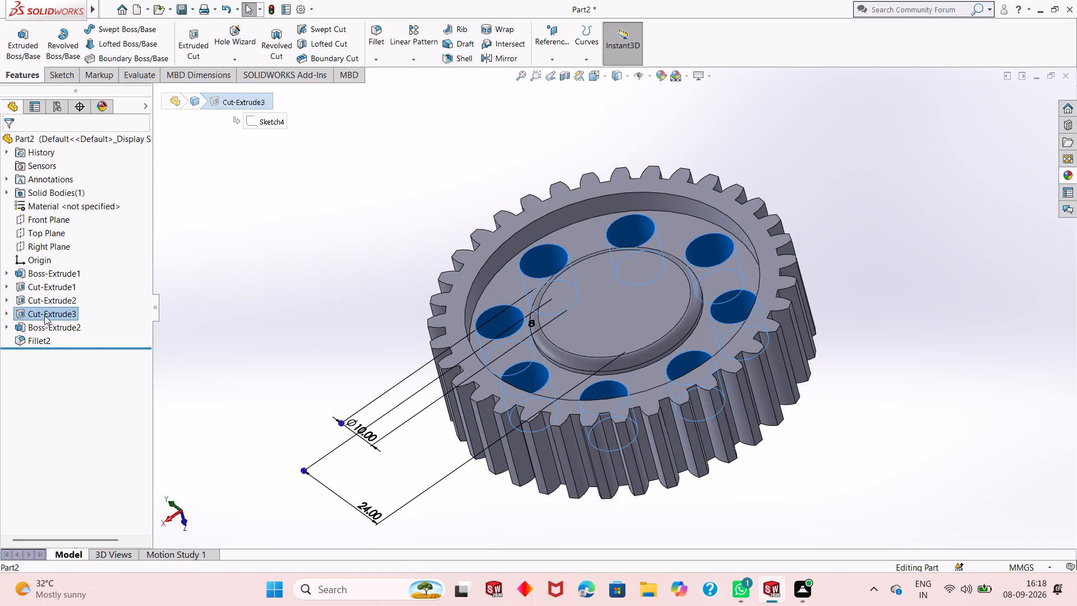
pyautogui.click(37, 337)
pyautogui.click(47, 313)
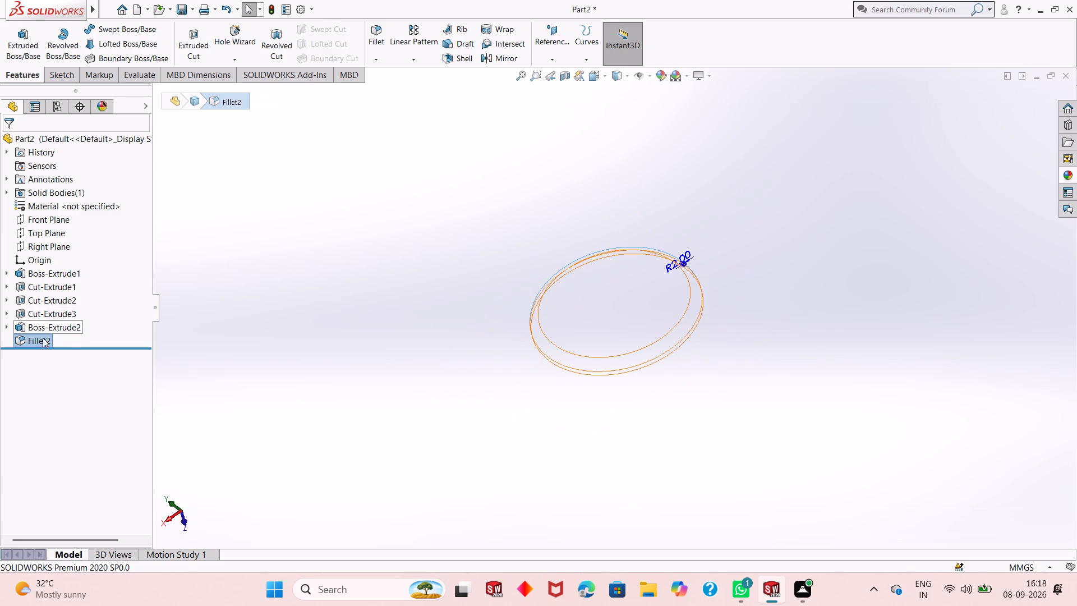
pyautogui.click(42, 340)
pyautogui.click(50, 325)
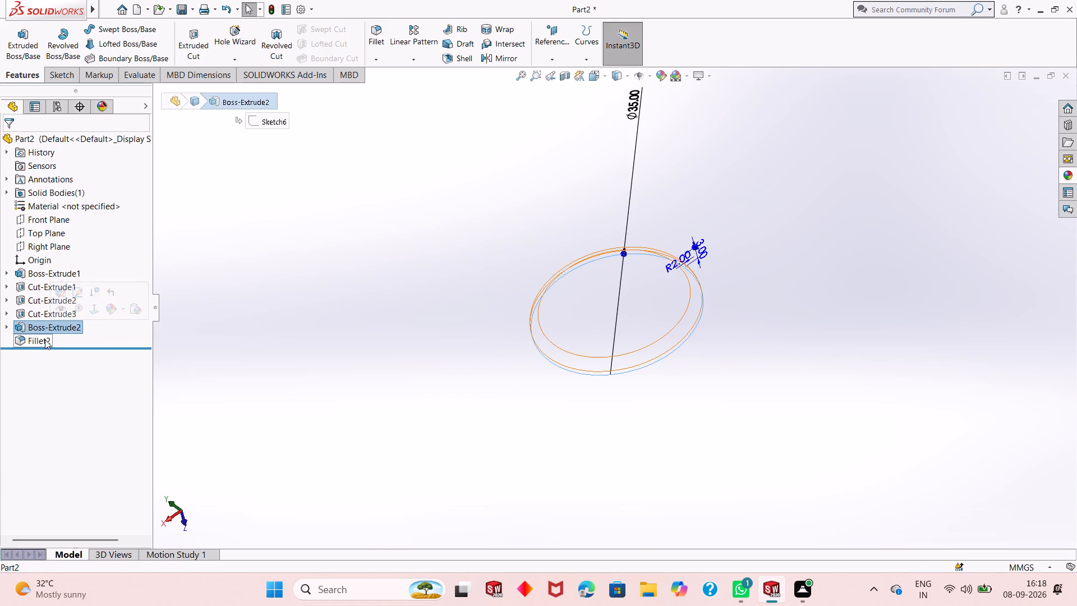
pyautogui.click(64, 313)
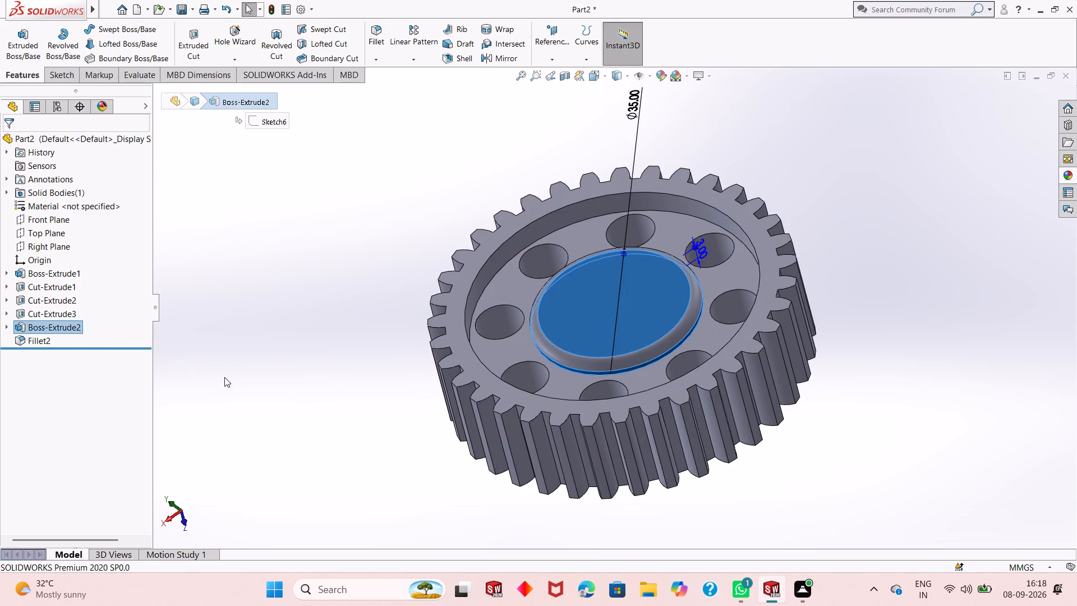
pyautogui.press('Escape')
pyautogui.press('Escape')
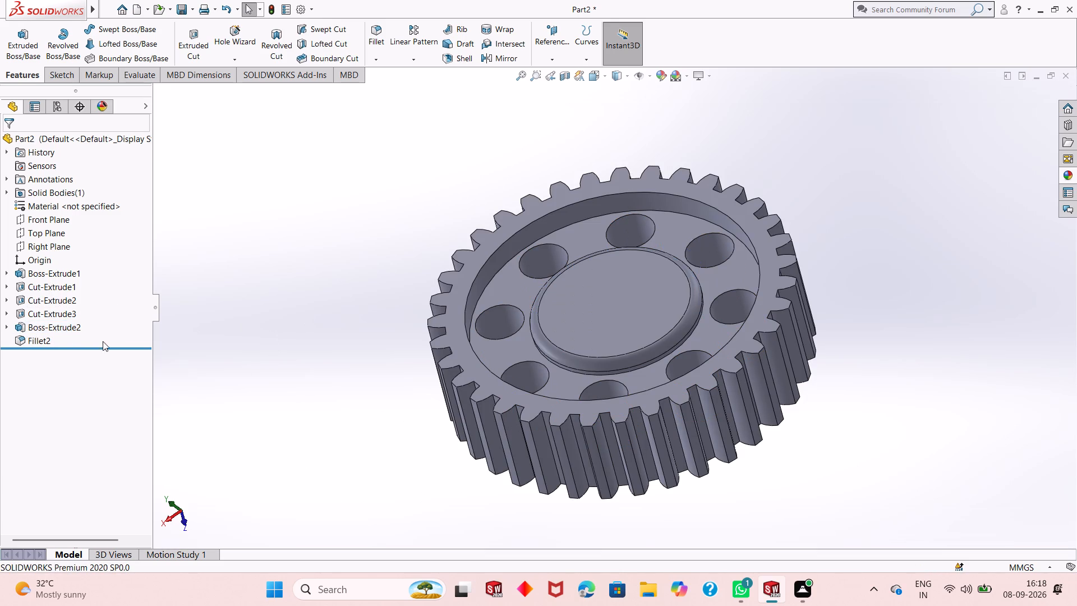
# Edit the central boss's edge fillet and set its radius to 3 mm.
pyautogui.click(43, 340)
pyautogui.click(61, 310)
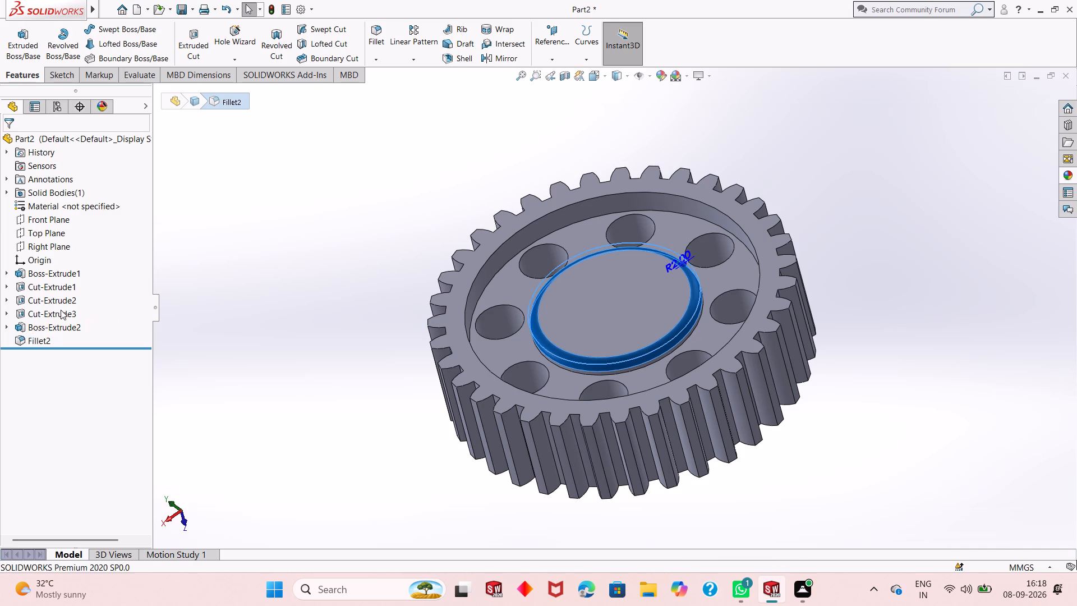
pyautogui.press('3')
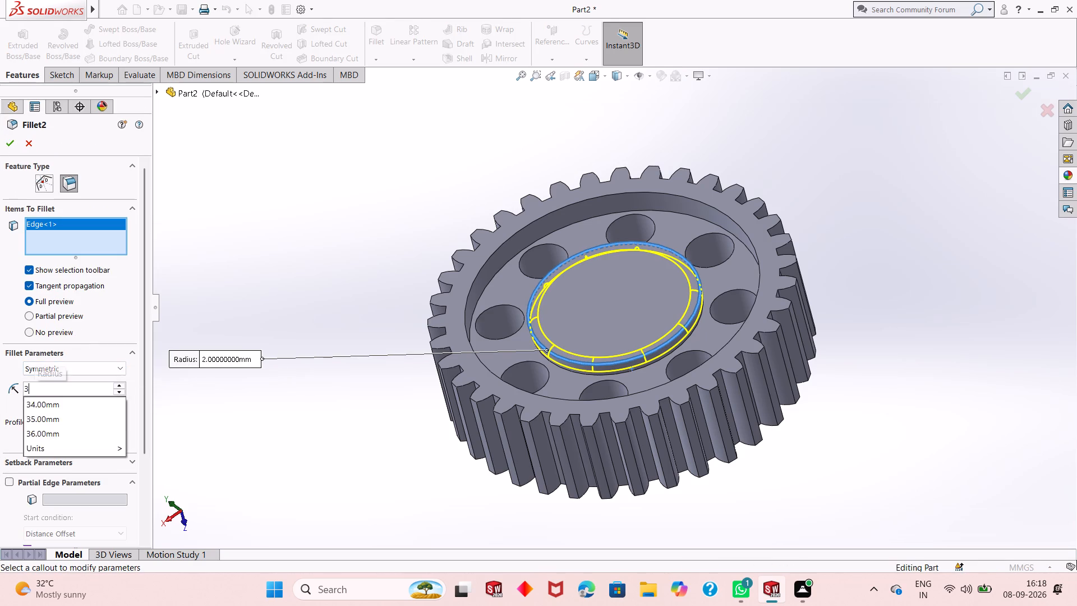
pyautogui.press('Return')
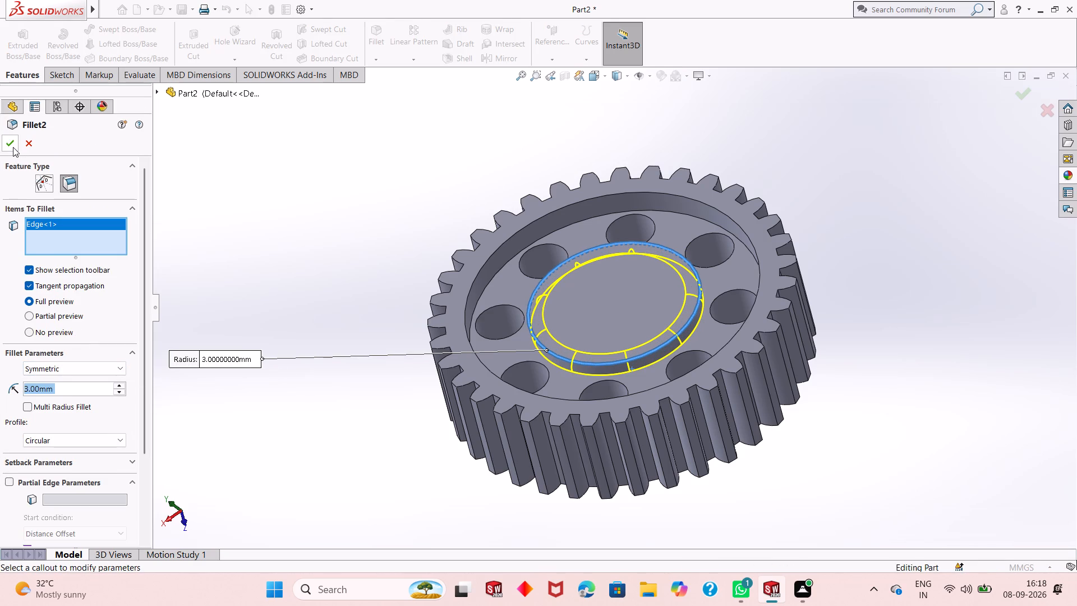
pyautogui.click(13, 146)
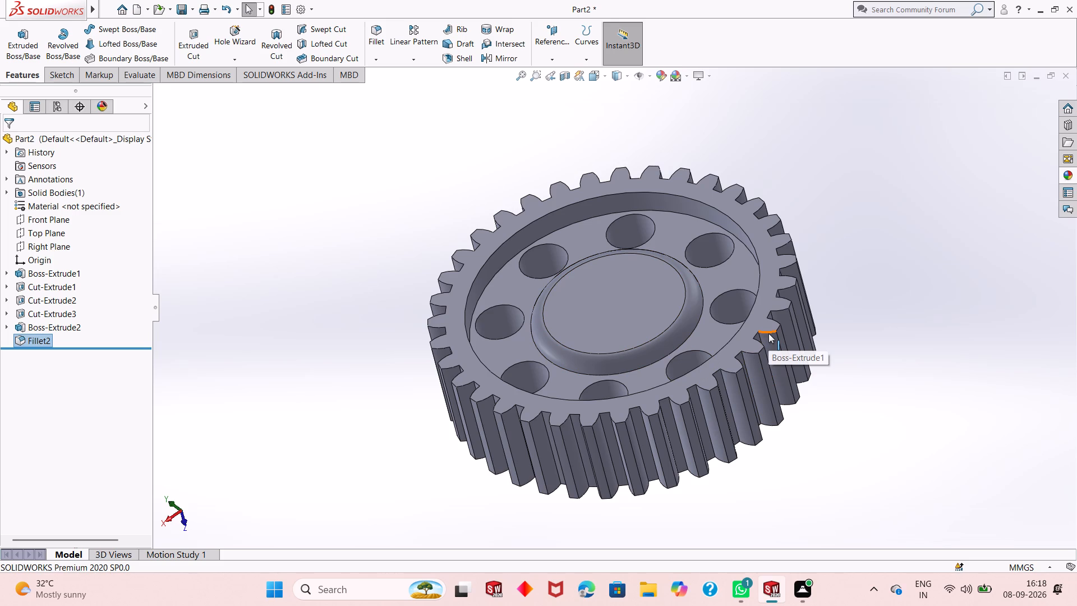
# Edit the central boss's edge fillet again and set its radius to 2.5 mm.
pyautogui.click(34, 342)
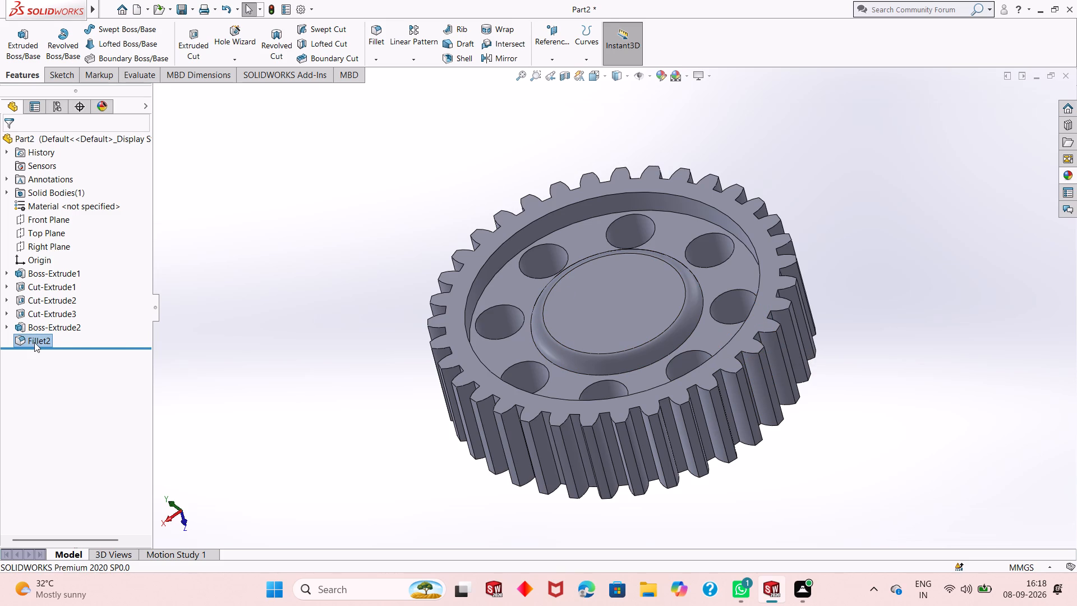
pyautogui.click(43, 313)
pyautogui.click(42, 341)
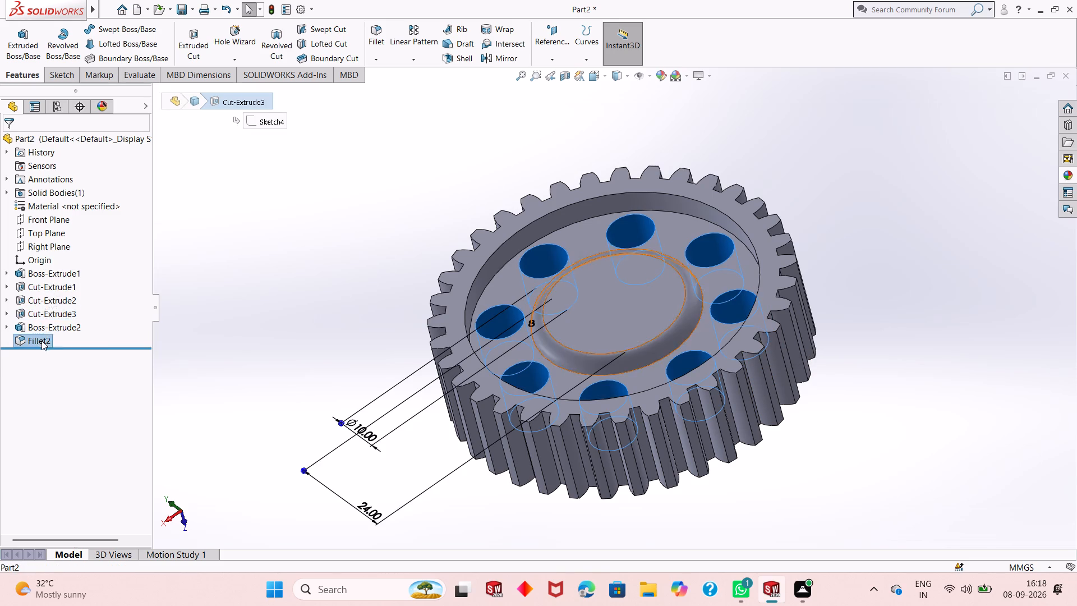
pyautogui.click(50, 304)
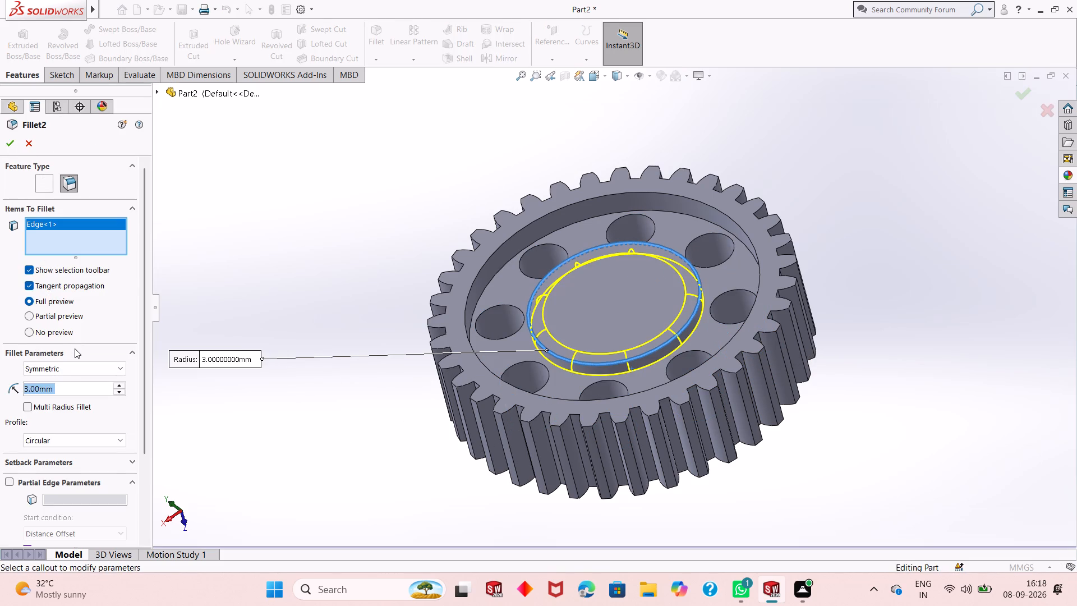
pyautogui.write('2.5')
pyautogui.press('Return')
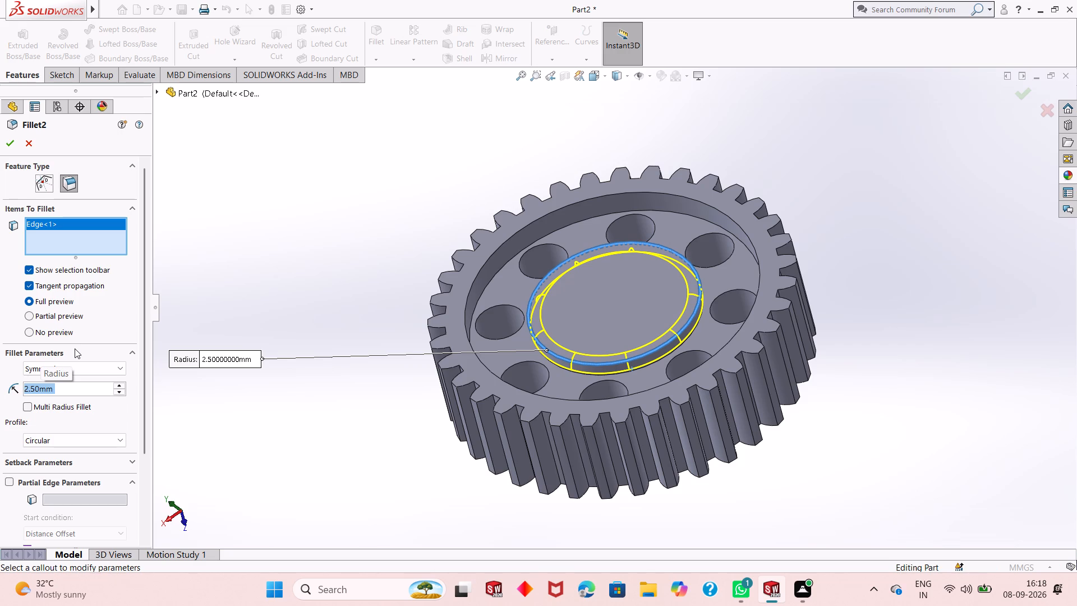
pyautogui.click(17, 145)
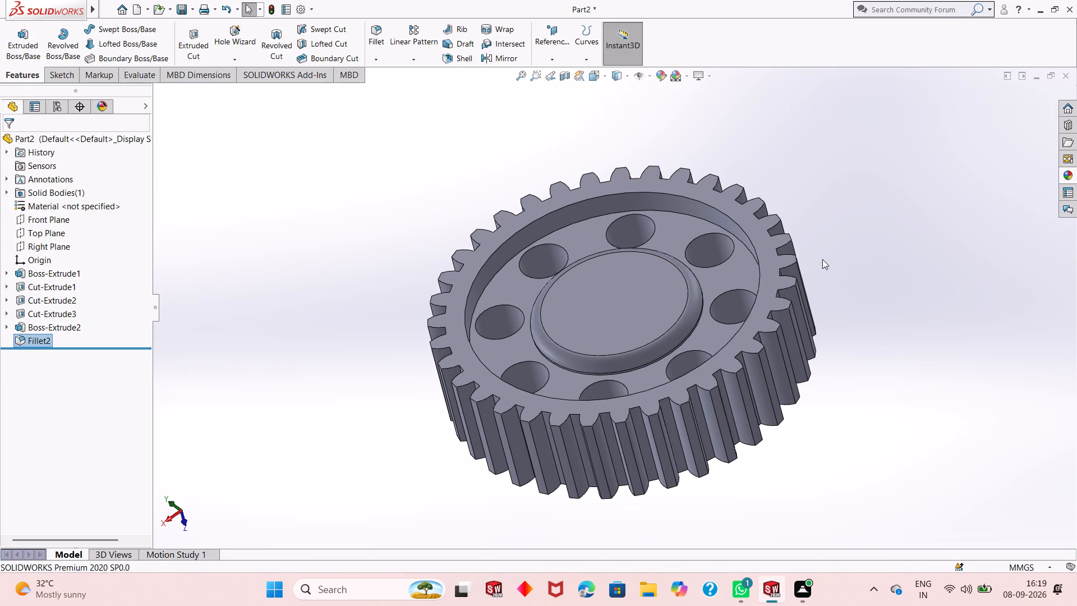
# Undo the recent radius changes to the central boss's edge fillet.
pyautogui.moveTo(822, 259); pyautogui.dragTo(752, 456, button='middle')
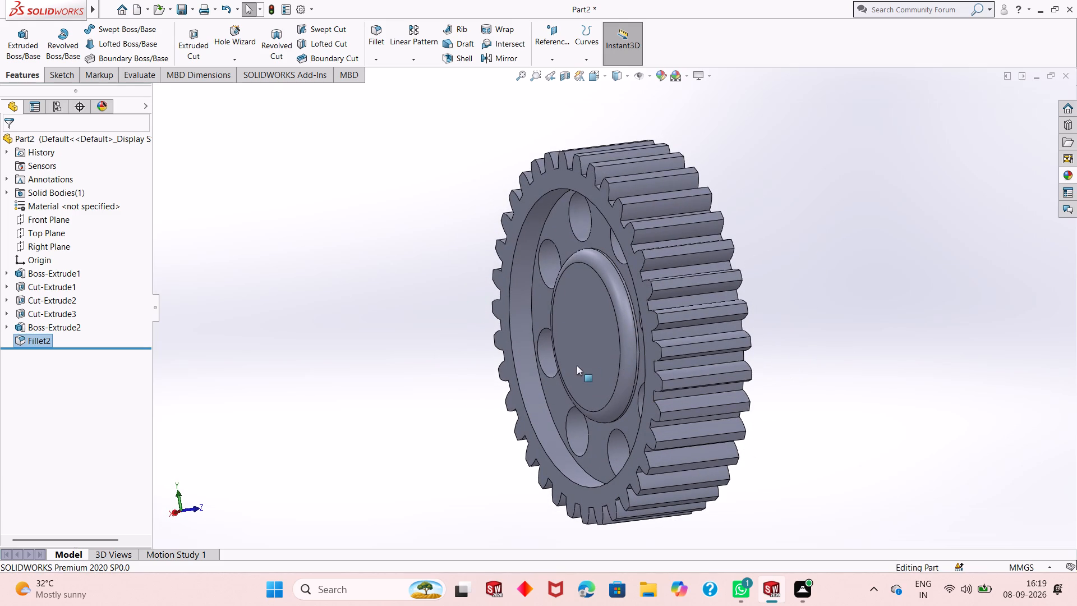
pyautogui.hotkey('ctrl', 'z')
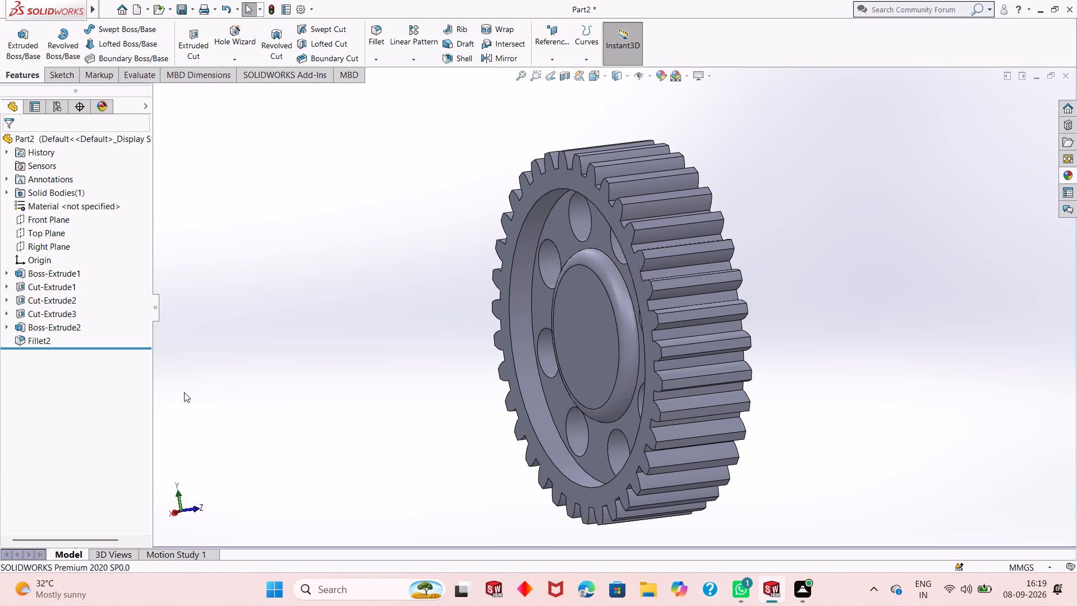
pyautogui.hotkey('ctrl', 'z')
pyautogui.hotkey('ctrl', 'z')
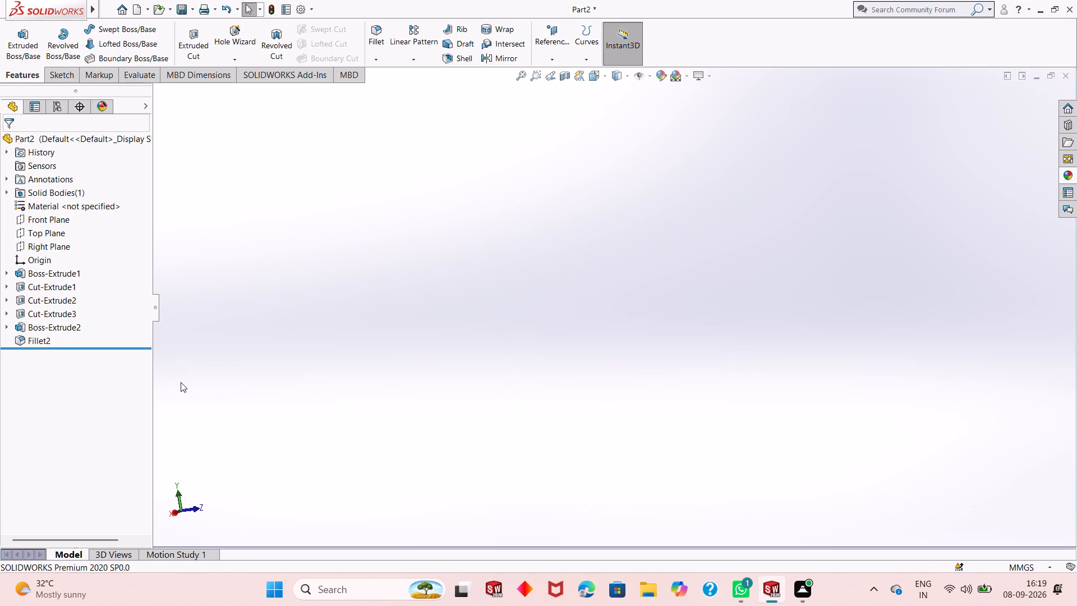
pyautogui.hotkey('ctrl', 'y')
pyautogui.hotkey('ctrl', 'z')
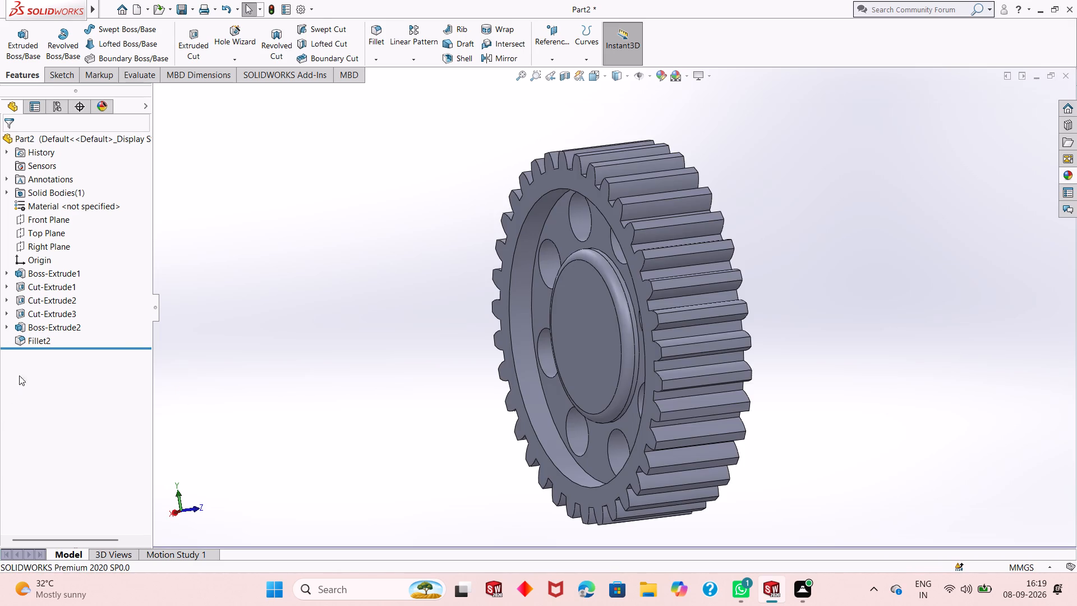
# Edit the central boss's edge fillet and set its radius to 3 mm.
pyautogui.click(37, 341)
pyautogui.click(51, 306)
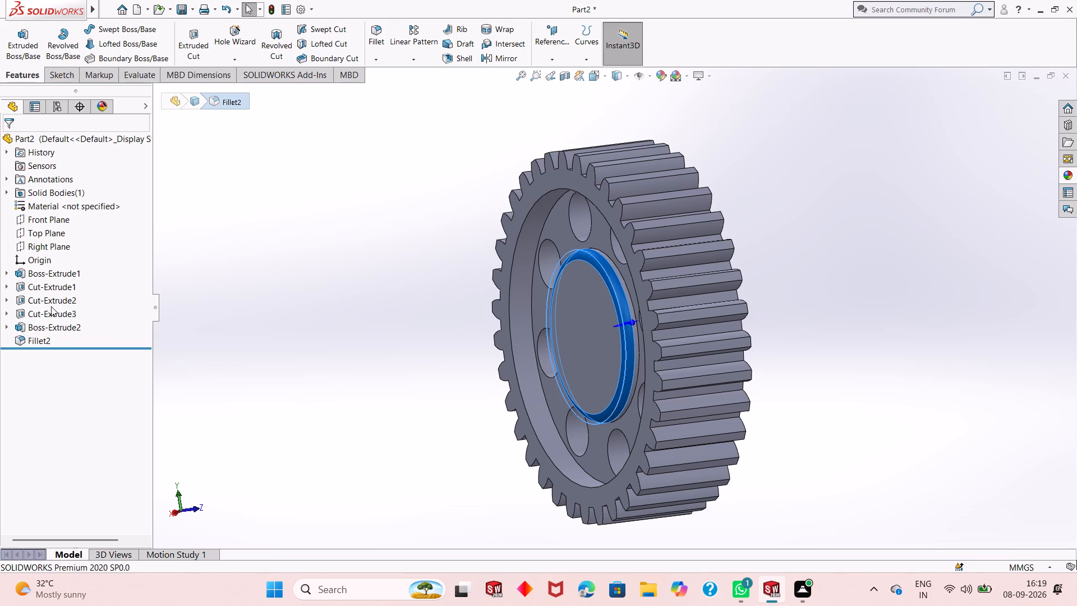
pyautogui.press('3')
pyautogui.press('Return')
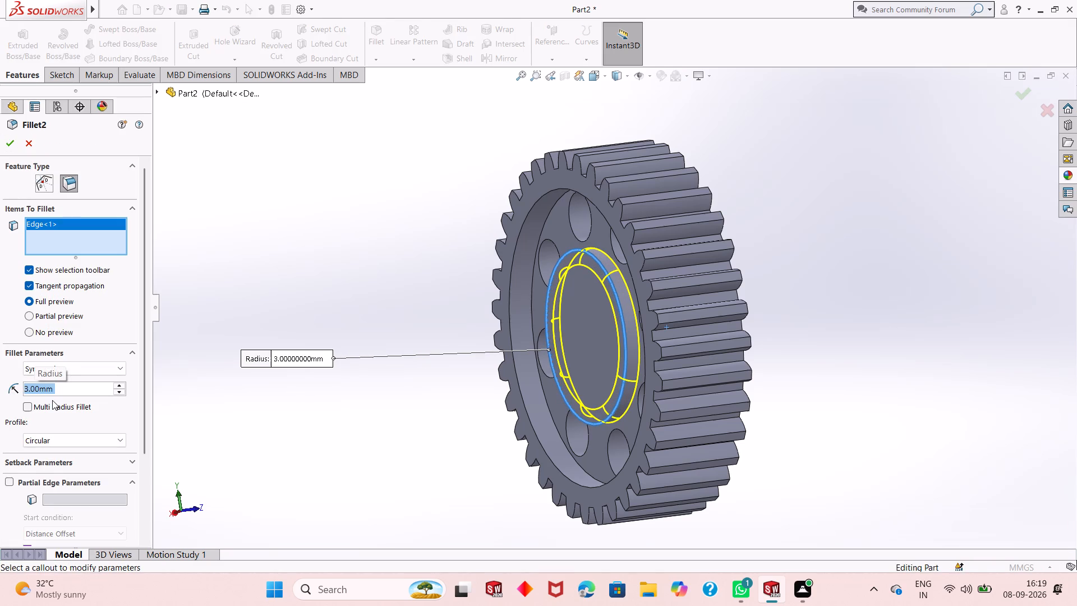
pyautogui.click(13, 144)
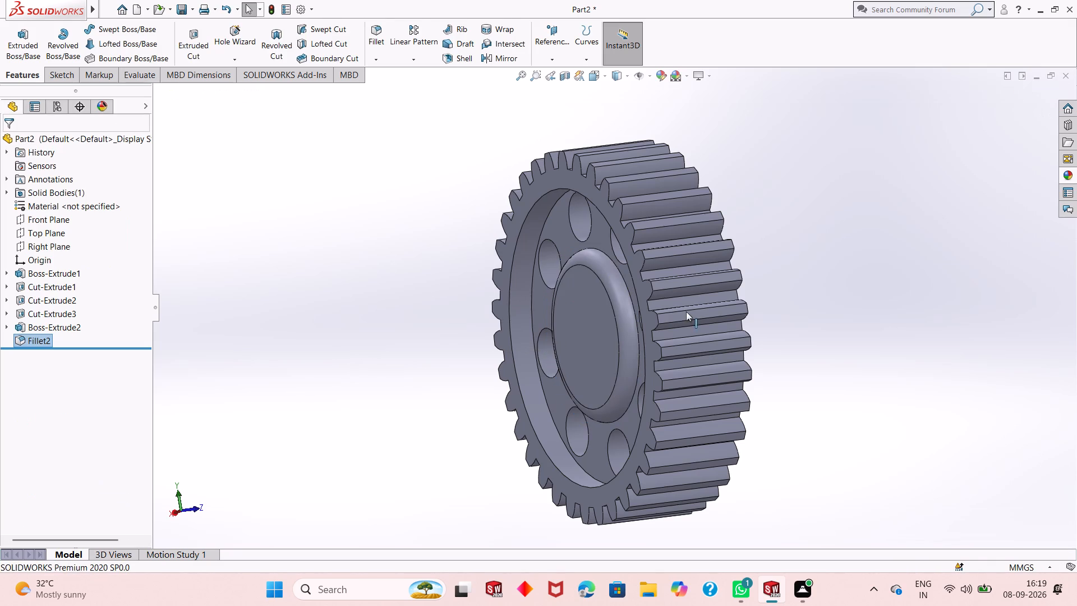
# Start a sketch on the central boss's flat face and draw a 12 mm radius circle centred on the origin.
pyautogui.moveTo(677, 330); pyautogui.dragTo(818, 269, button='middle')
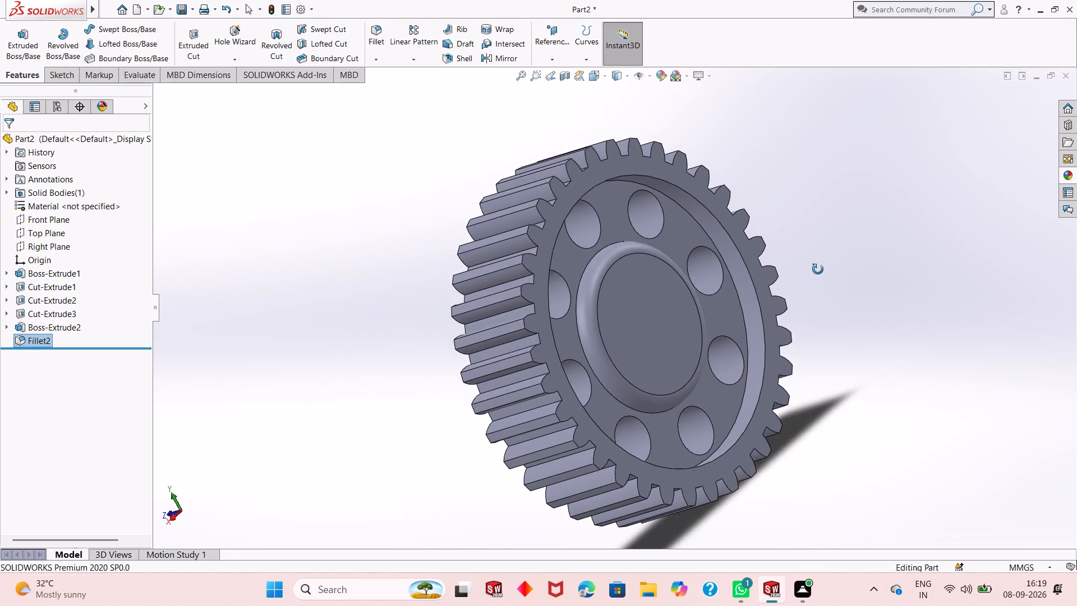
pyautogui.moveTo(818, 269); pyautogui.dragTo(820, 272, button='middle')
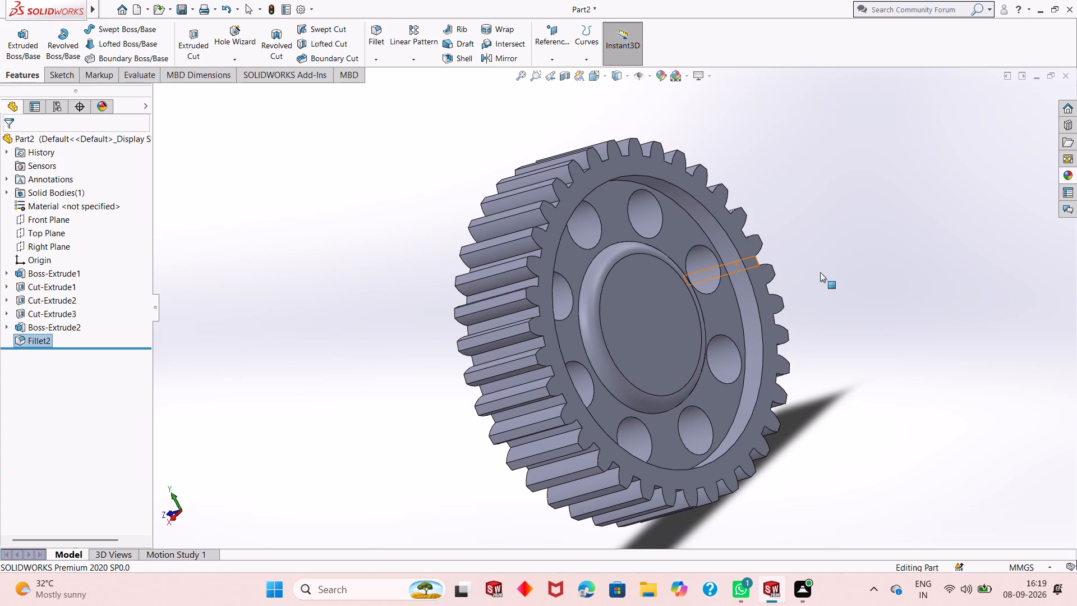
pyautogui.moveTo(820, 273); pyautogui.dragTo(706, 329, button='middle')
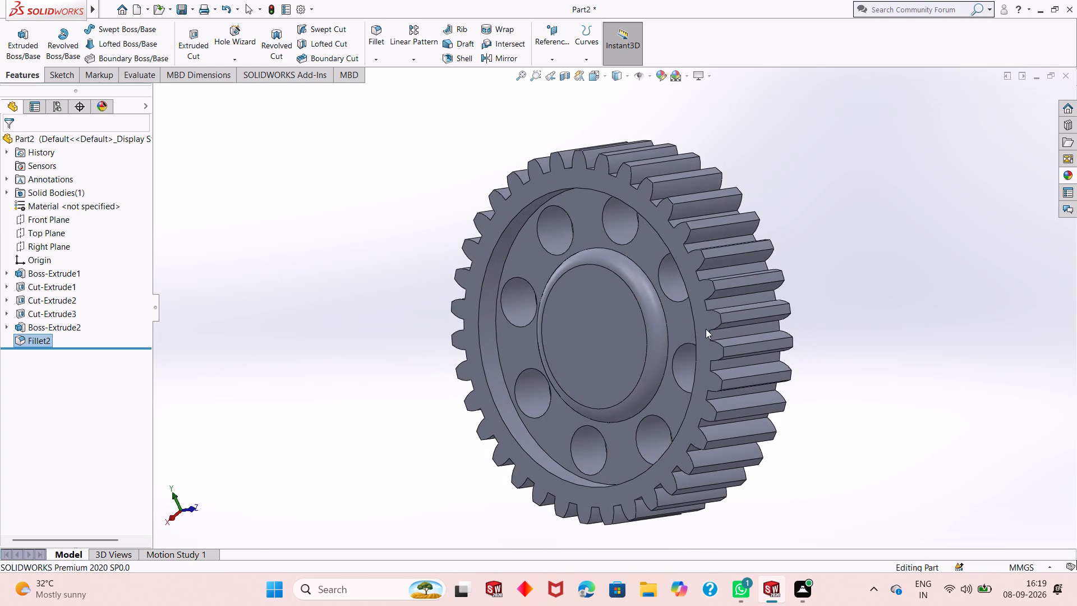
pyautogui.moveTo(806, 326); pyautogui.dragTo(807, 327, button='middle')
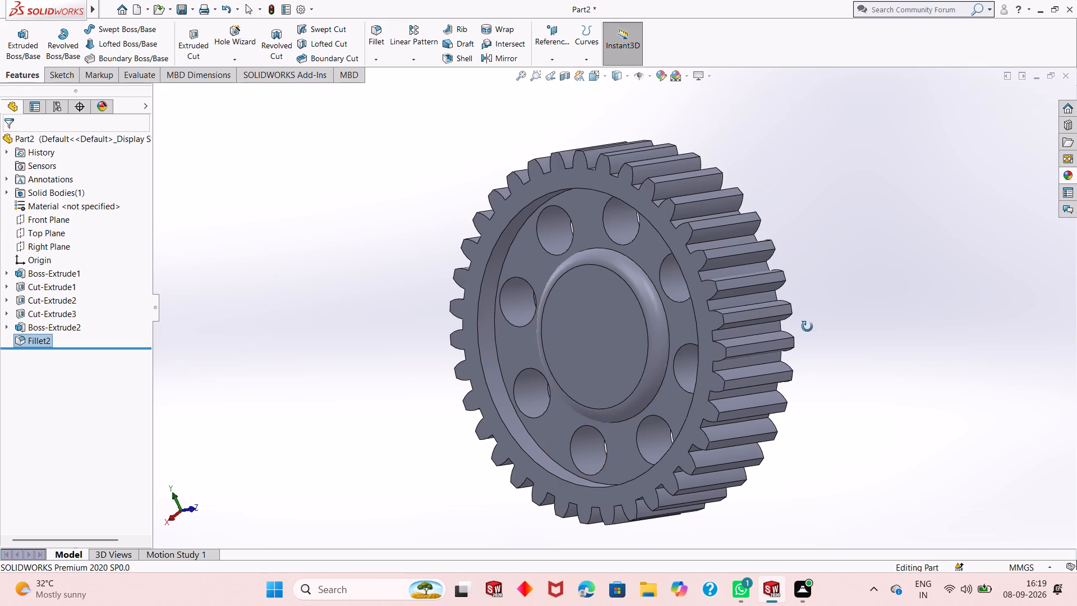
pyautogui.moveTo(807, 327); pyautogui.dragTo(866, 270, button='middle')
pyautogui.click(626, 324)
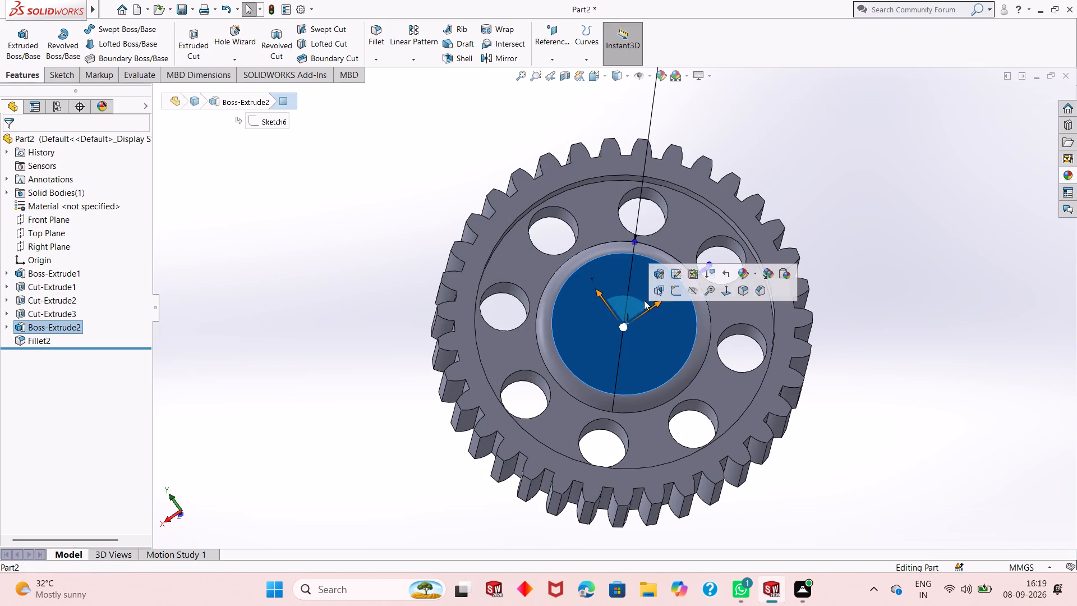
pyautogui.click(674, 290)
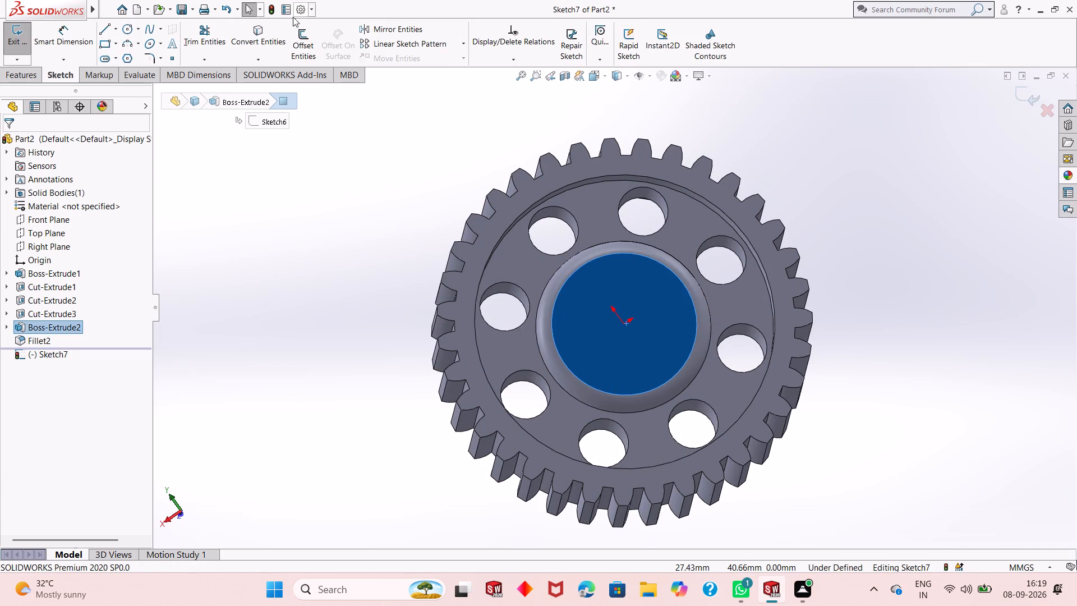
pyautogui.press('Escape')
pyautogui.click(130, 31)
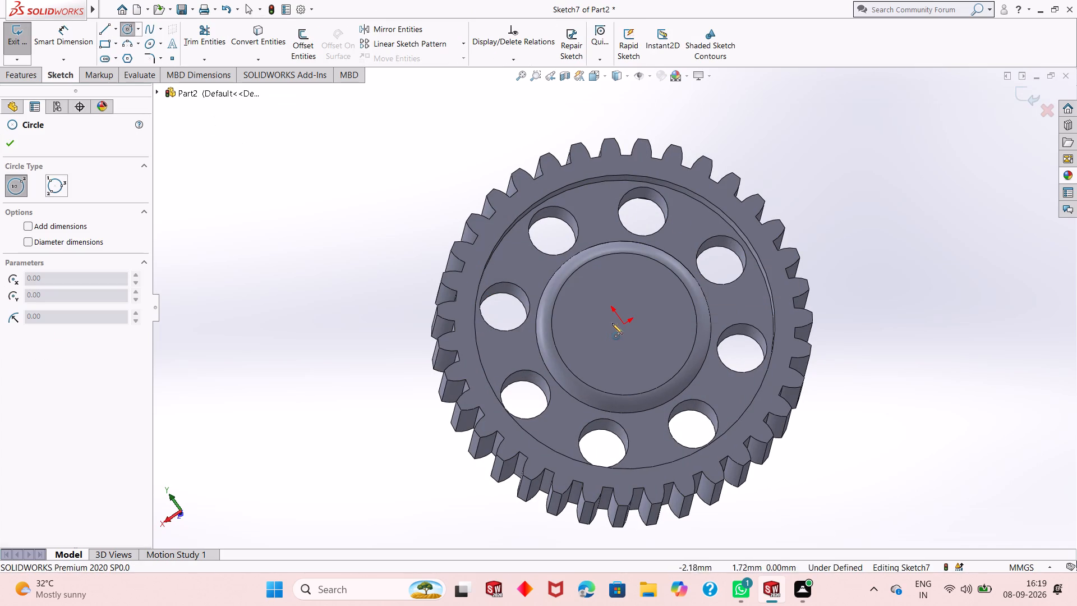
pyautogui.click(623, 324)
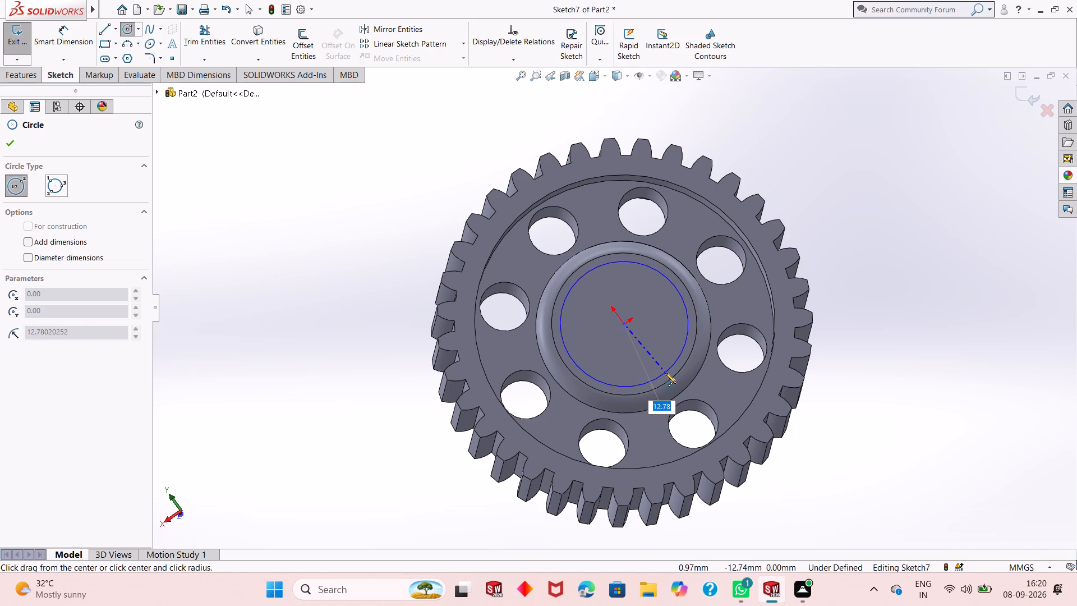
pyautogui.write('12')
pyautogui.press('Return')
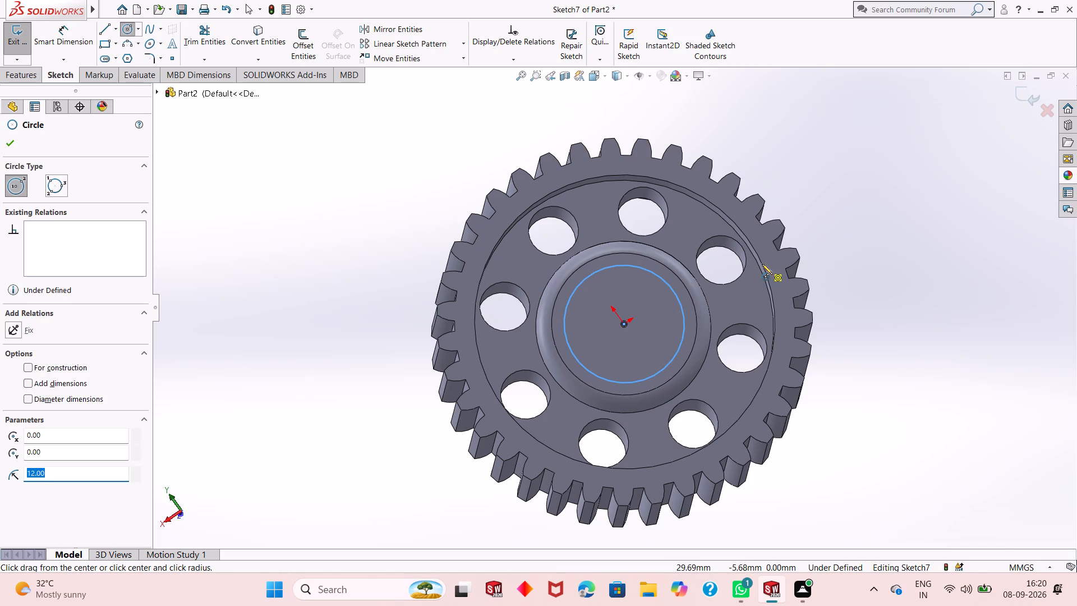
pyautogui.press('Escape')
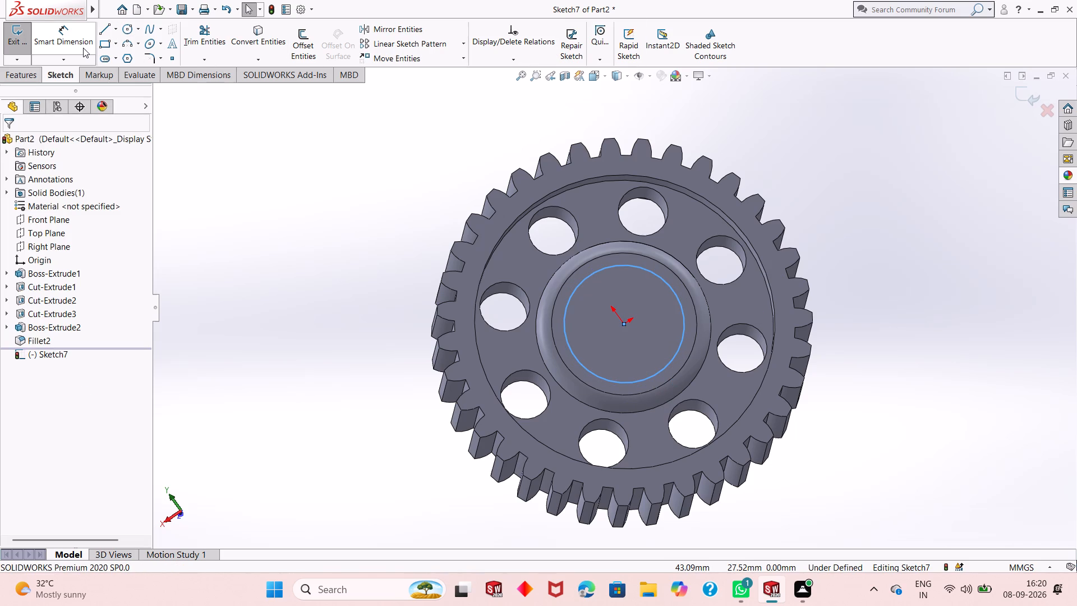
# Dimension the circle on the central boss's face and set its diameter to 26 mm.
pyautogui.click(82, 48)
pyautogui.click(652, 274)
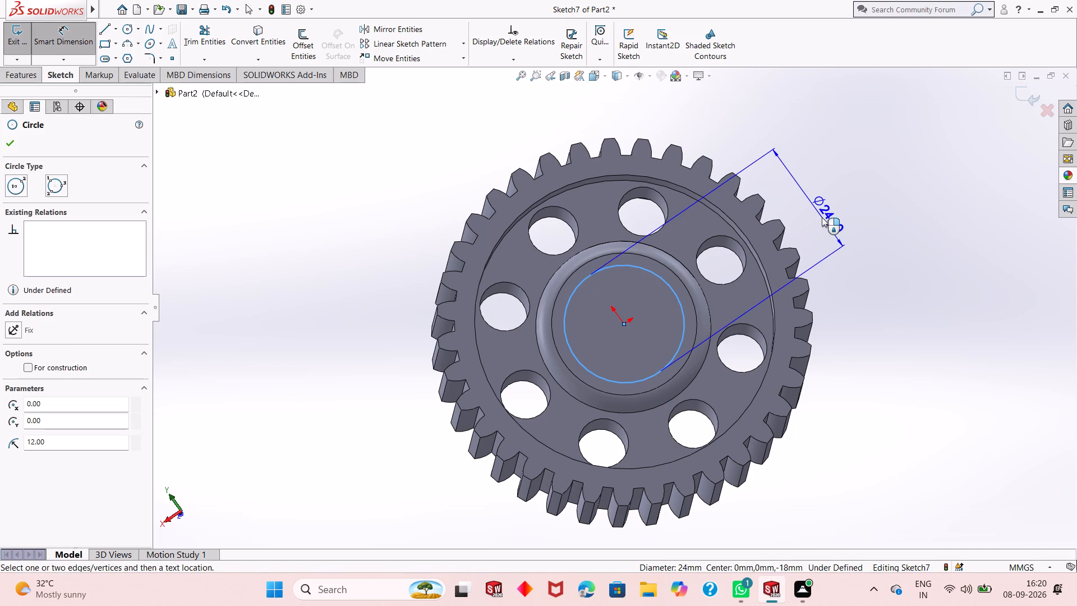
pyautogui.click(823, 217)
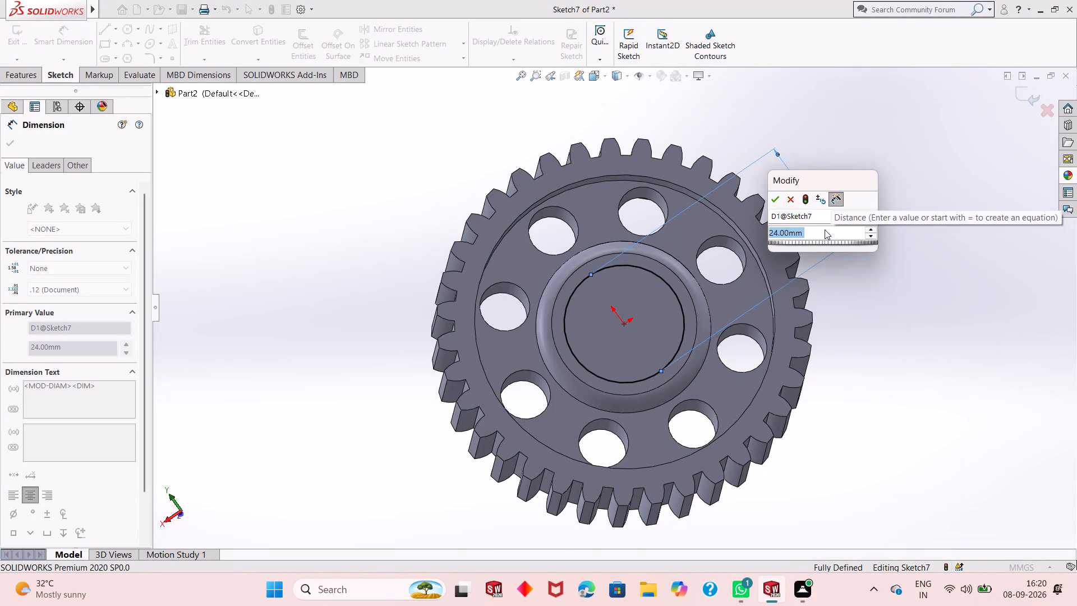
pyautogui.write('26')
pyautogui.press('Return')
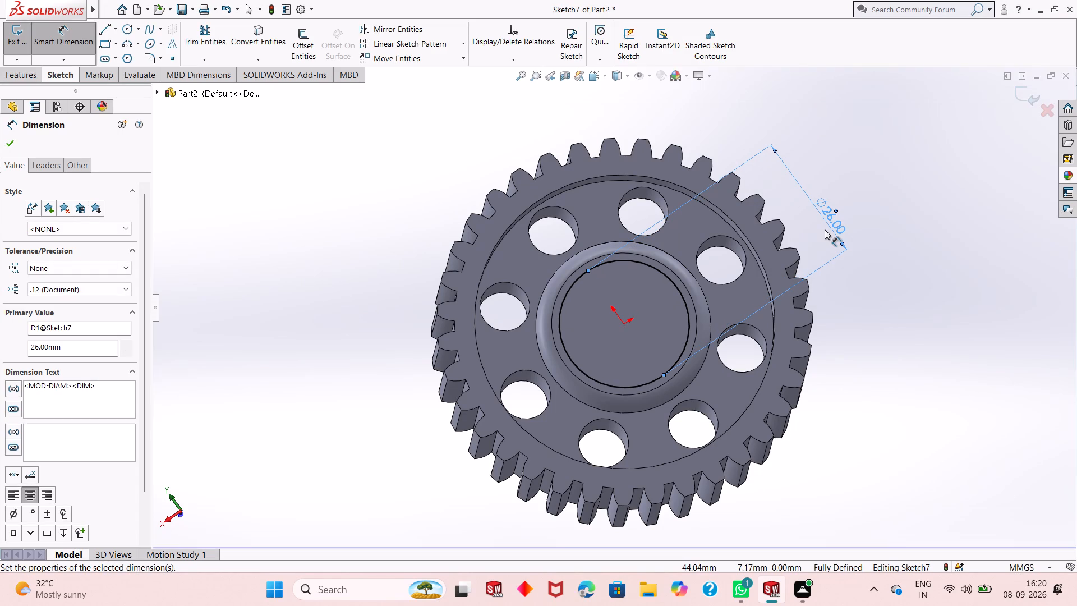
pyautogui.moveTo(829, 392); pyautogui.dragTo(829, 337, button='middle')
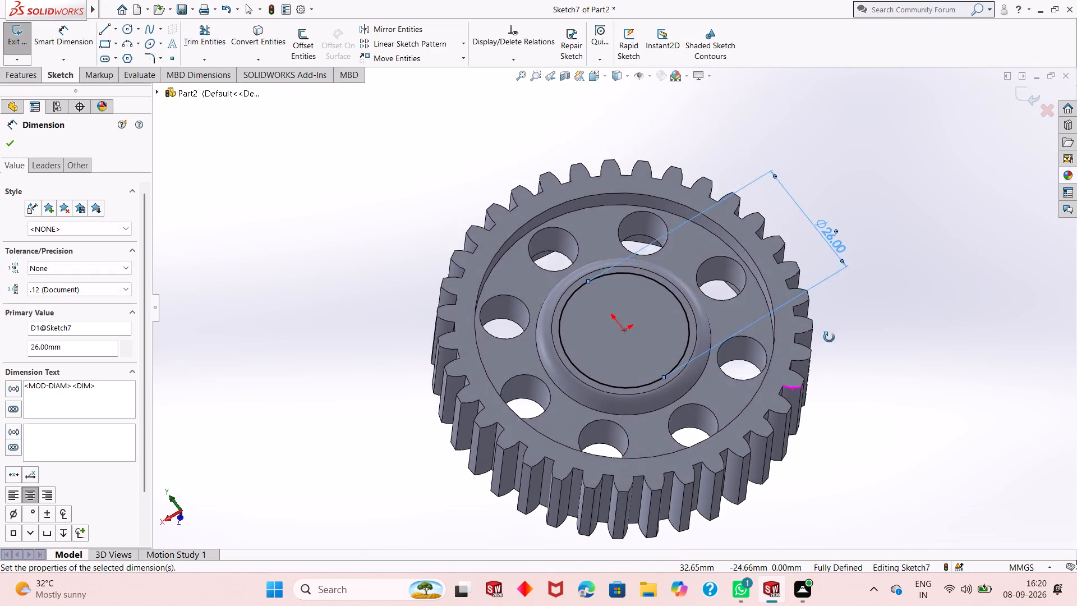
pyautogui.moveTo(829, 337); pyautogui.dragTo(827, 304, button='middle')
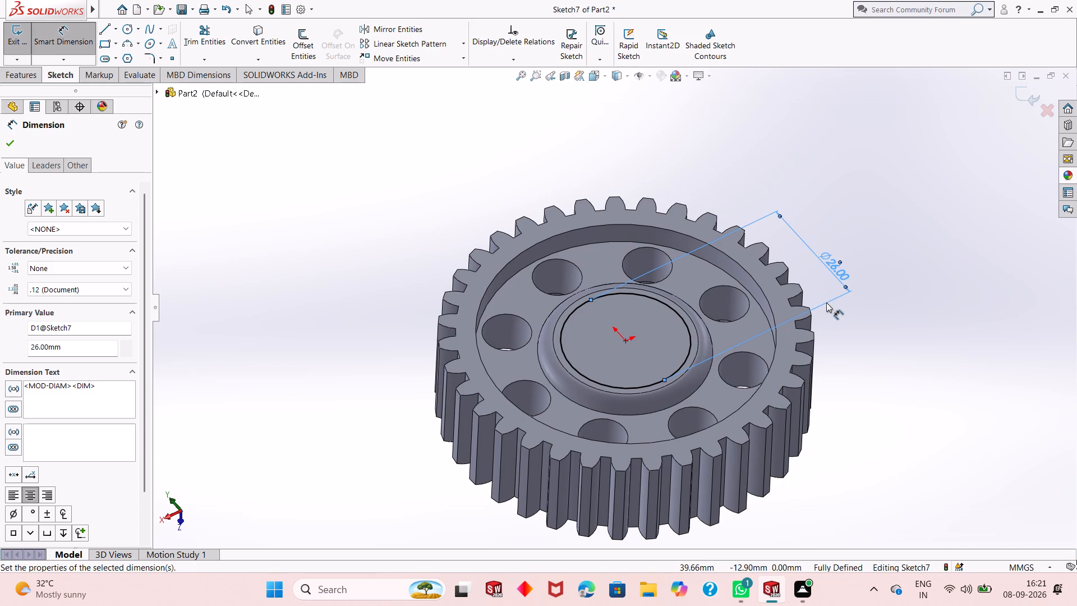
pyautogui.moveTo(826, 302); pyautogui.dragTo(825, 409, button='middle')
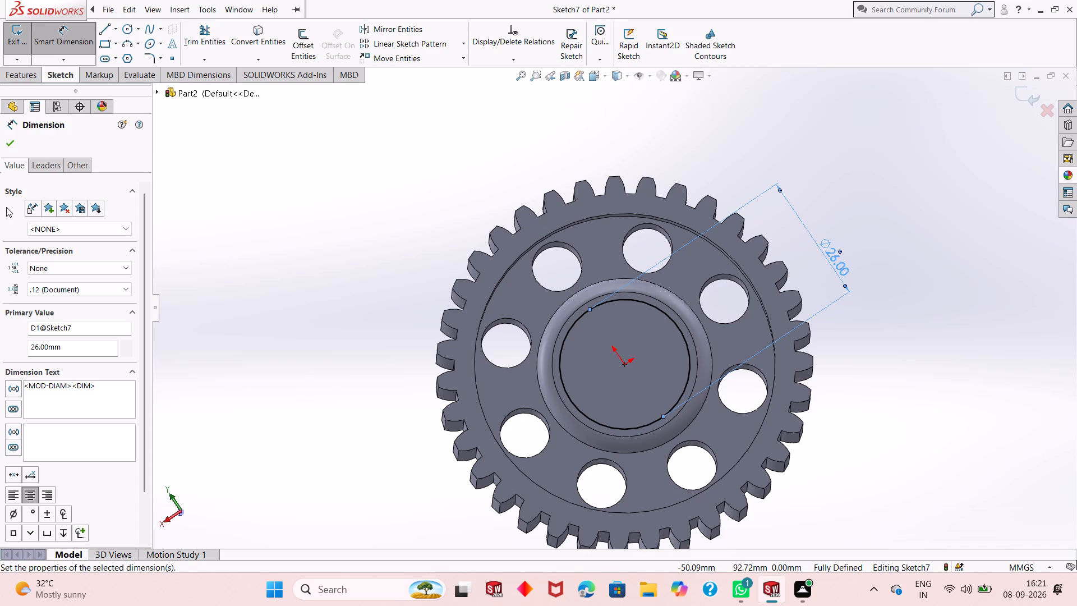
pyautogui.click(13, 145)
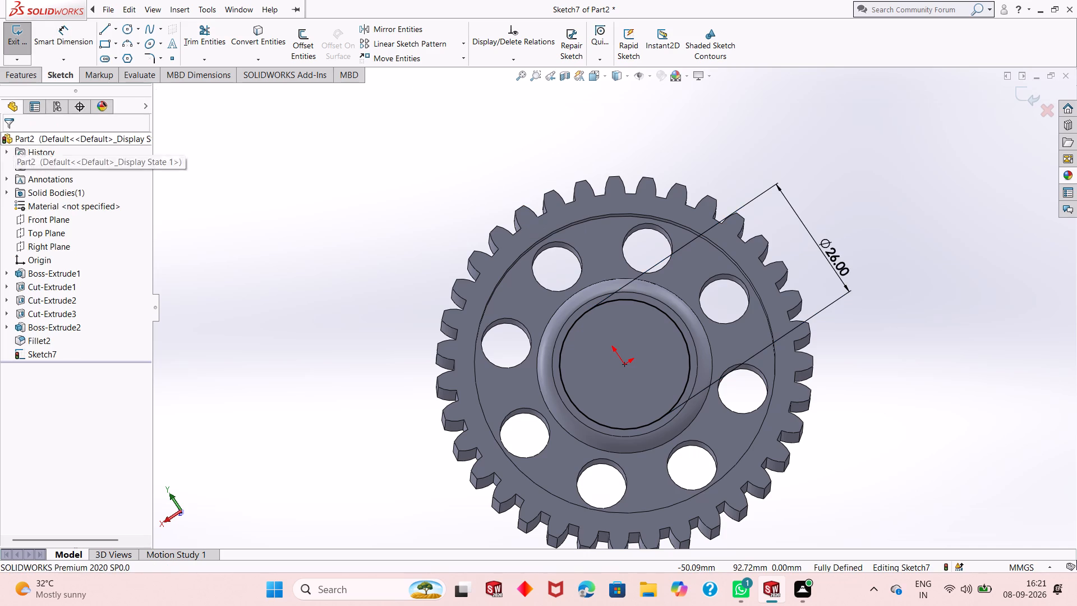
# Extrude the 26 mm circle outward from the central boss's face as a 12 mm blind boss merged with the gear.
pyautogui.click(25, 72)
pyautogui.click(27, 54)
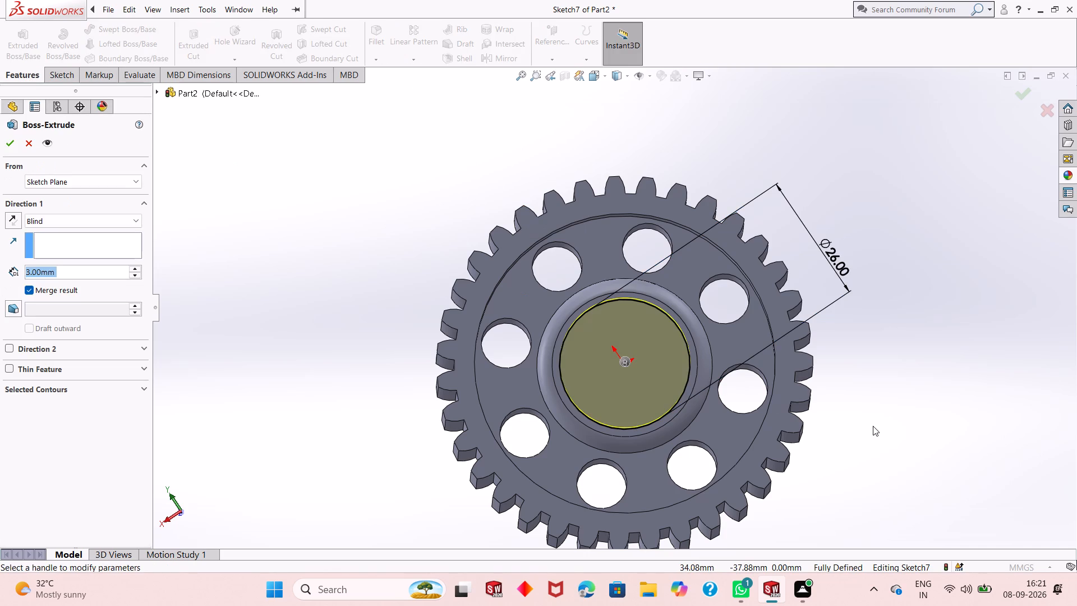
pyautogui.moveTo(873, 426); pyautogui.dragTo(797, 340, button='middle')
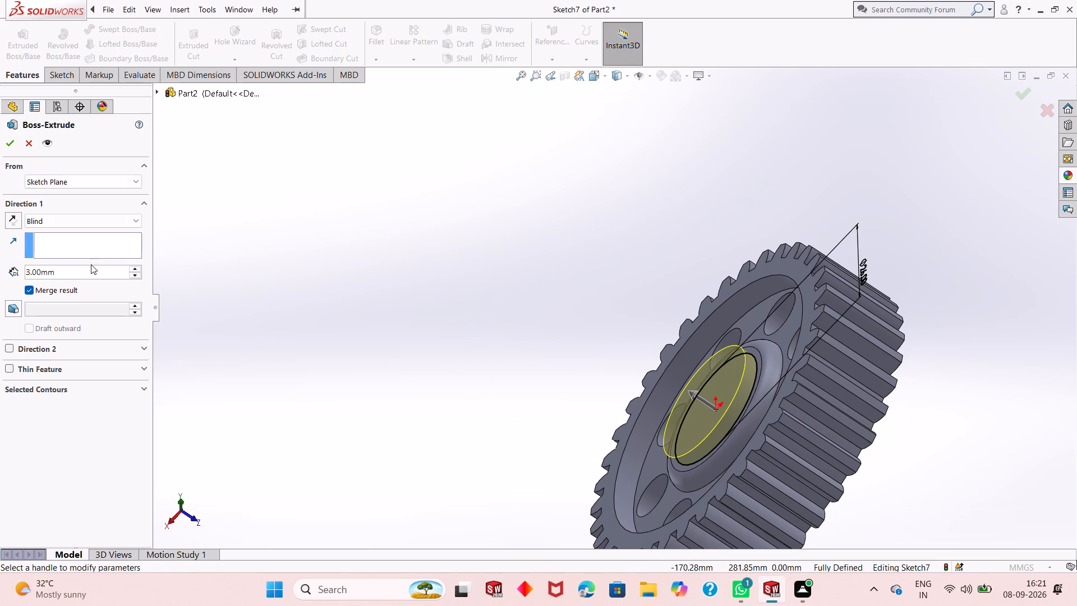
pyautogui.doubleClick(75, 273)
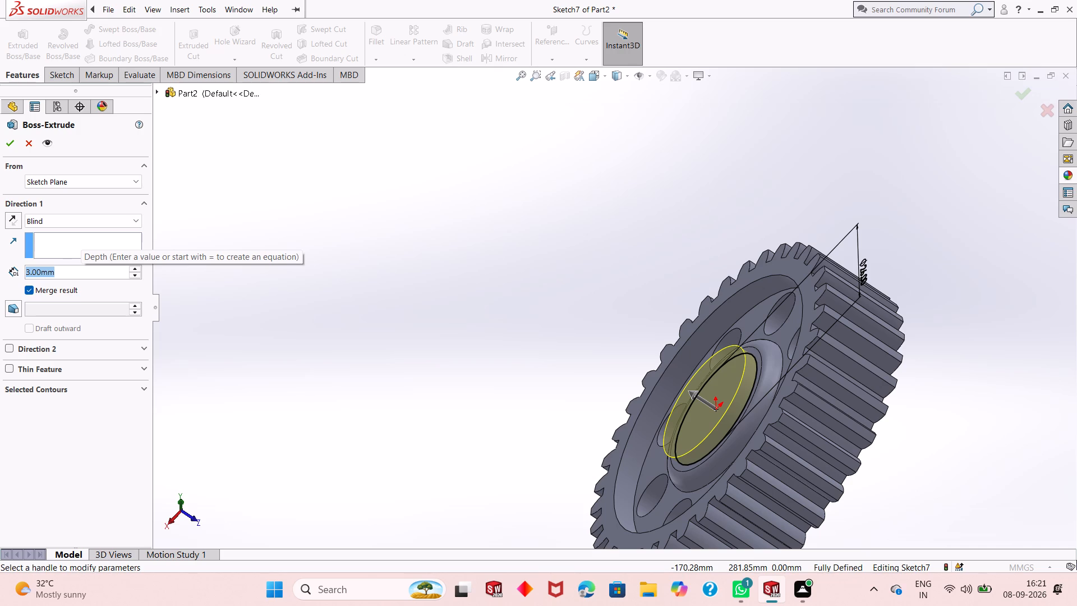
pyautogui.press('2')
pyautogui.press('Return')
pyautogui.moveTo(684, 268); pyautogui.dragTo(628, 361, button='middle')
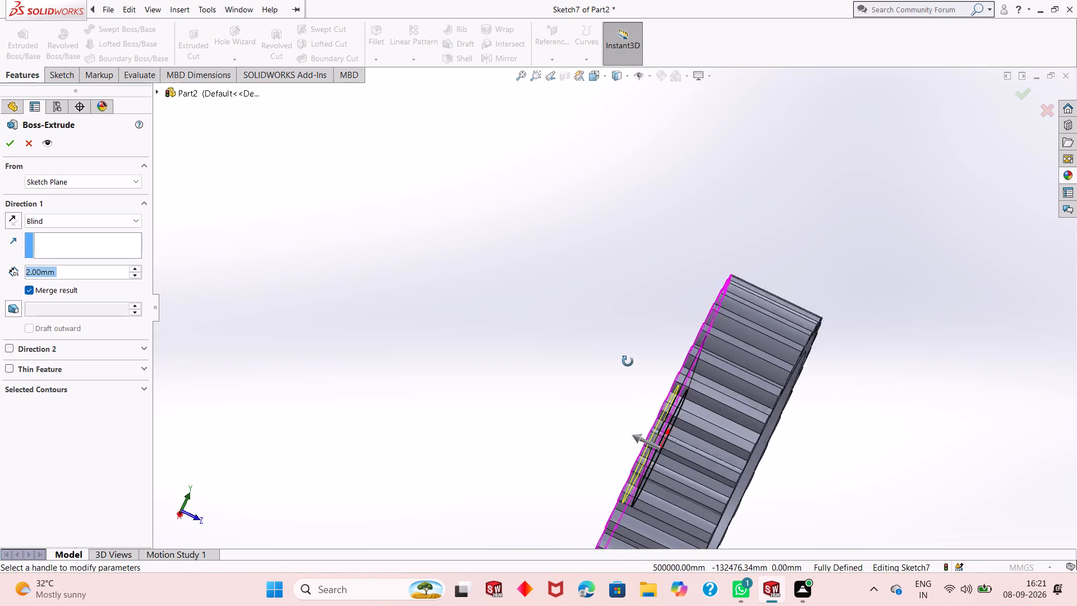
pyautogui.moveTo(628, 361); pyautogui.dragTo(676, 366, button='middle')
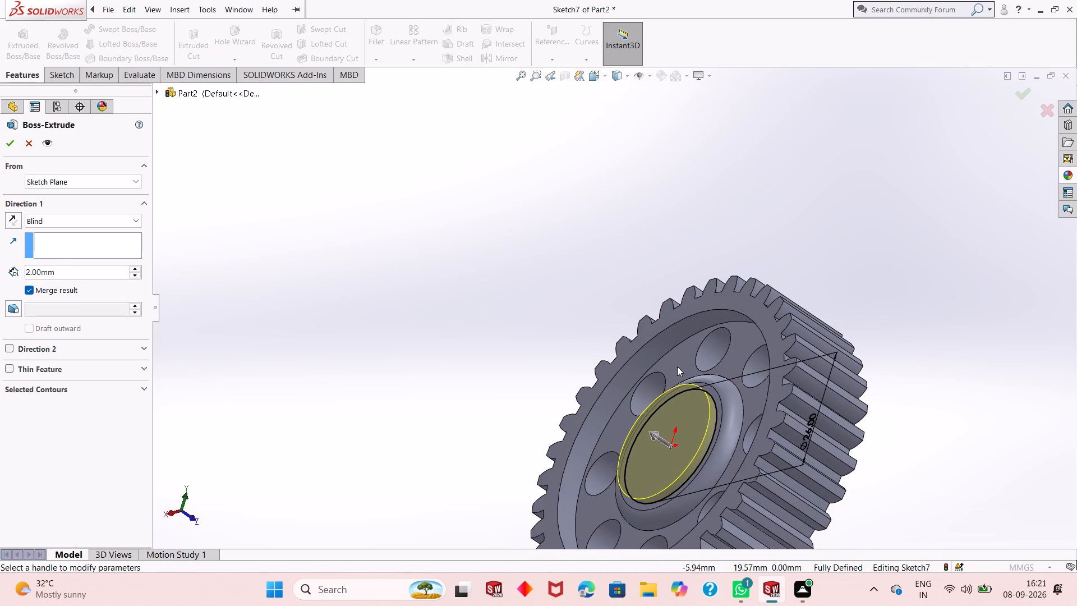
pyautogui.doubleClick(63, 268)
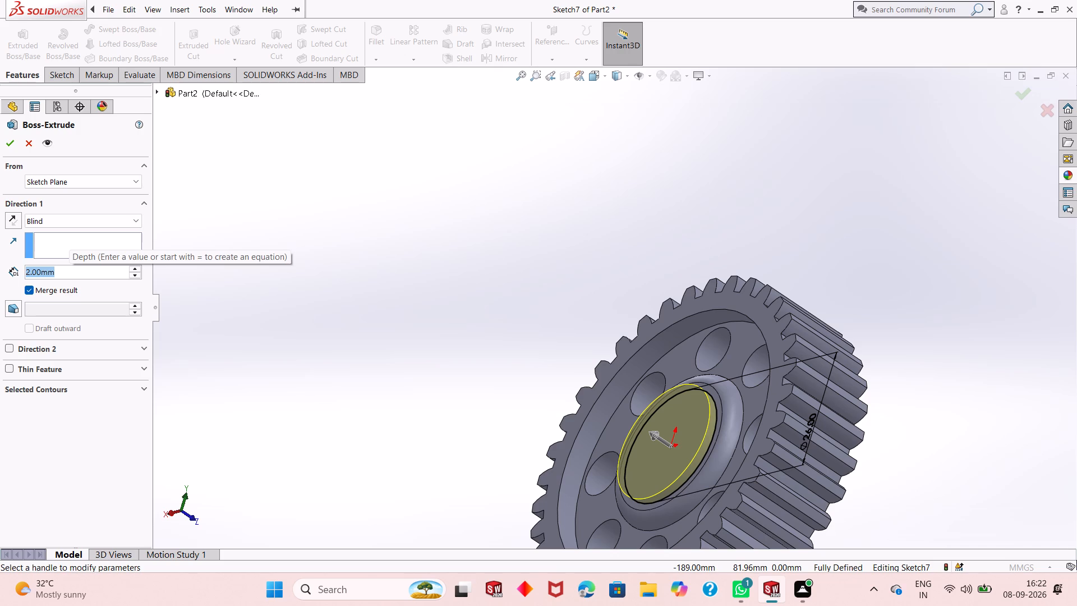
pyautogui.write('12')
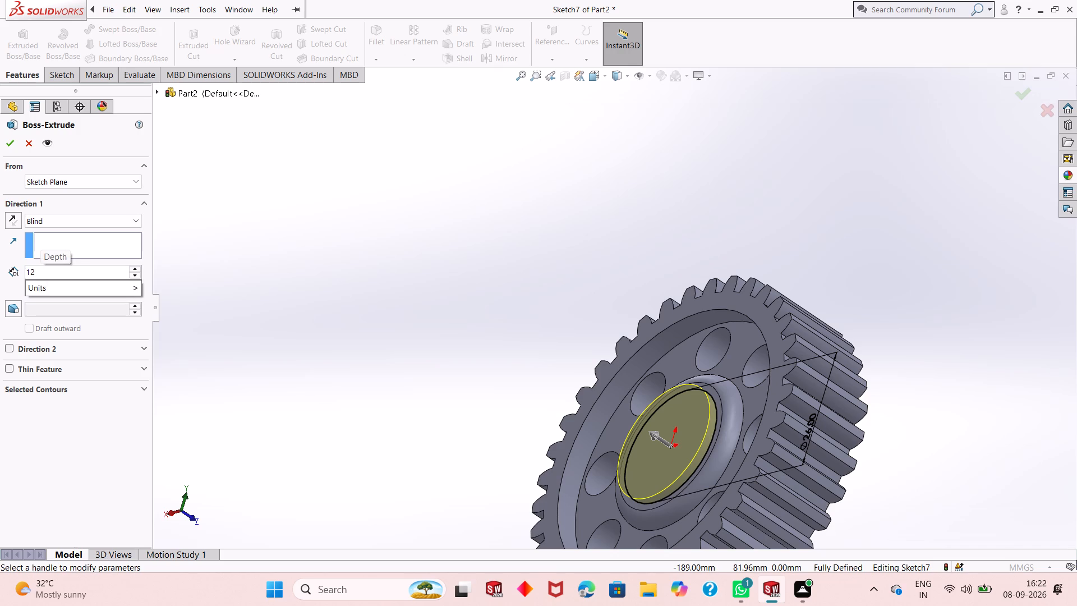
pyautogui.press('Return')
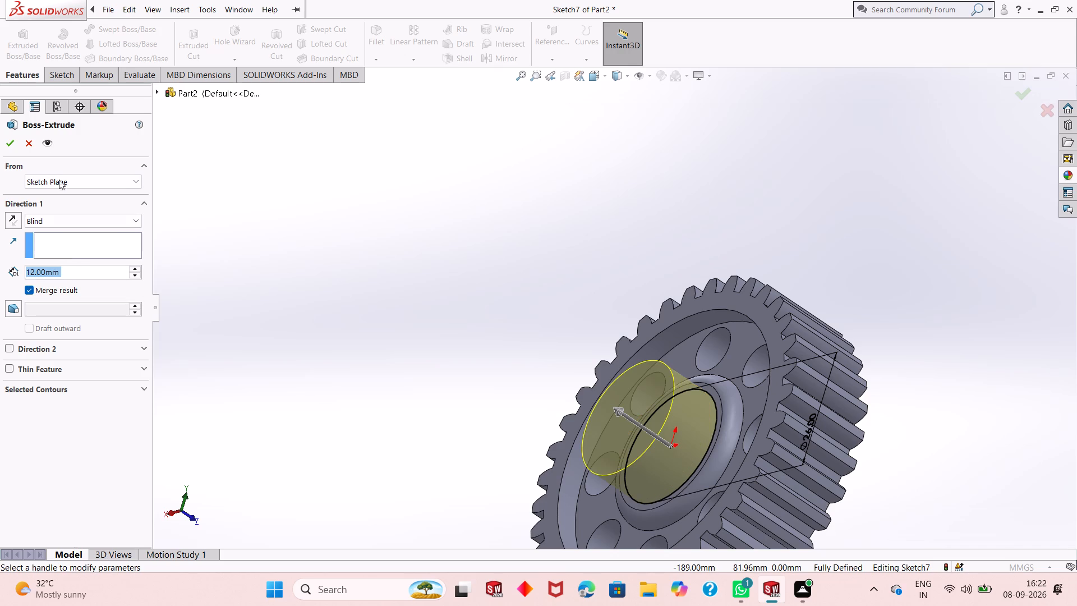
pyautogui.click(10, 144)
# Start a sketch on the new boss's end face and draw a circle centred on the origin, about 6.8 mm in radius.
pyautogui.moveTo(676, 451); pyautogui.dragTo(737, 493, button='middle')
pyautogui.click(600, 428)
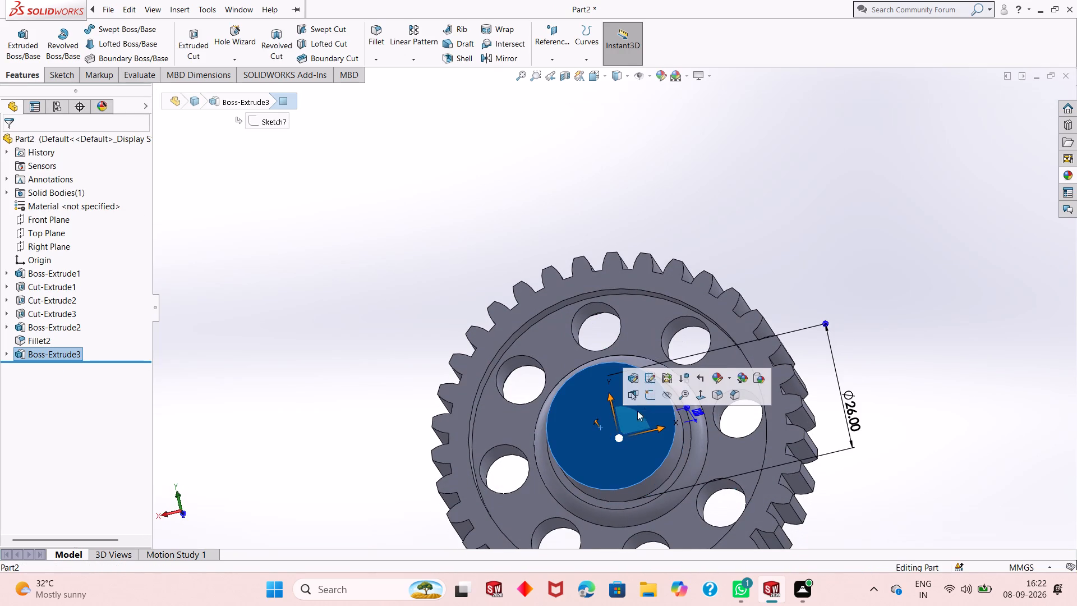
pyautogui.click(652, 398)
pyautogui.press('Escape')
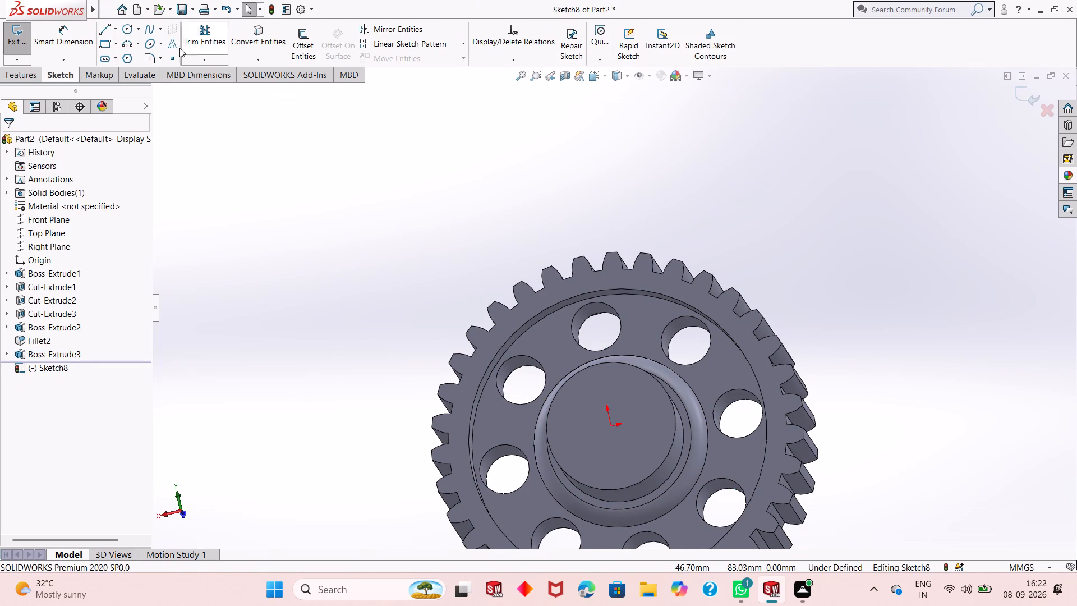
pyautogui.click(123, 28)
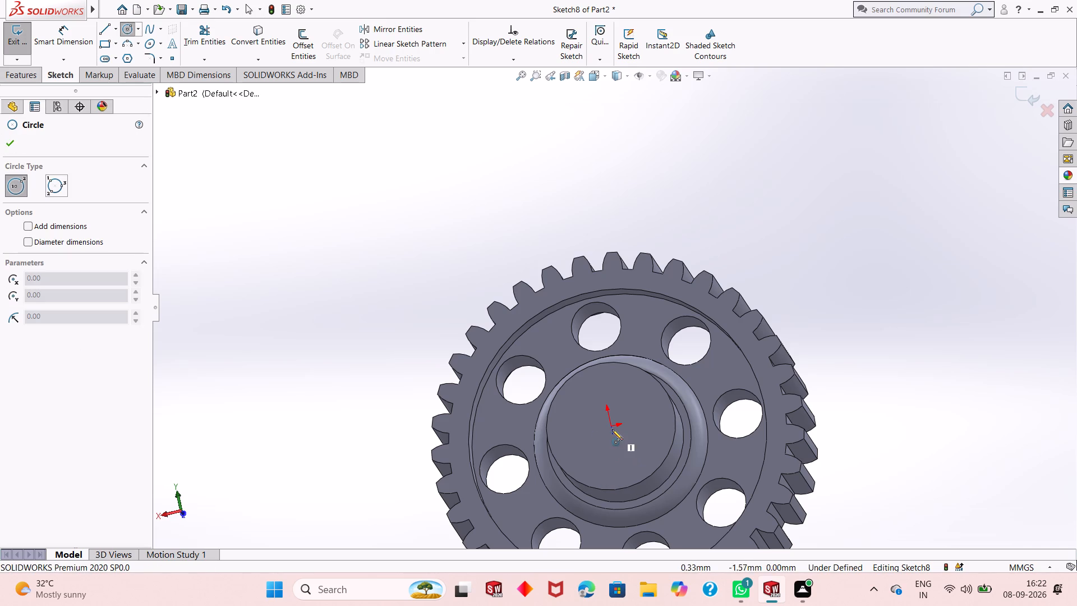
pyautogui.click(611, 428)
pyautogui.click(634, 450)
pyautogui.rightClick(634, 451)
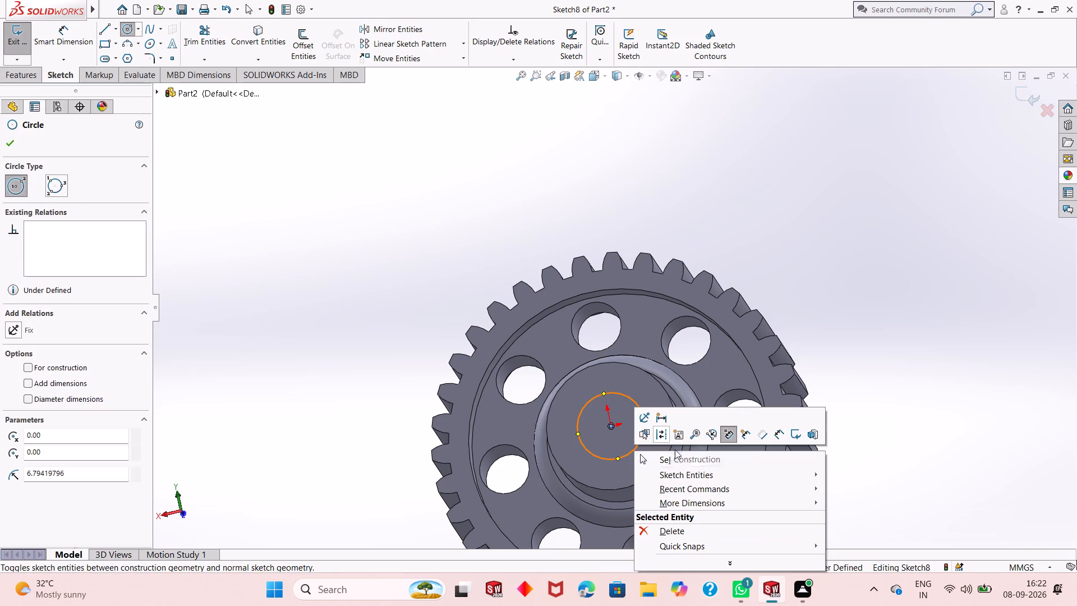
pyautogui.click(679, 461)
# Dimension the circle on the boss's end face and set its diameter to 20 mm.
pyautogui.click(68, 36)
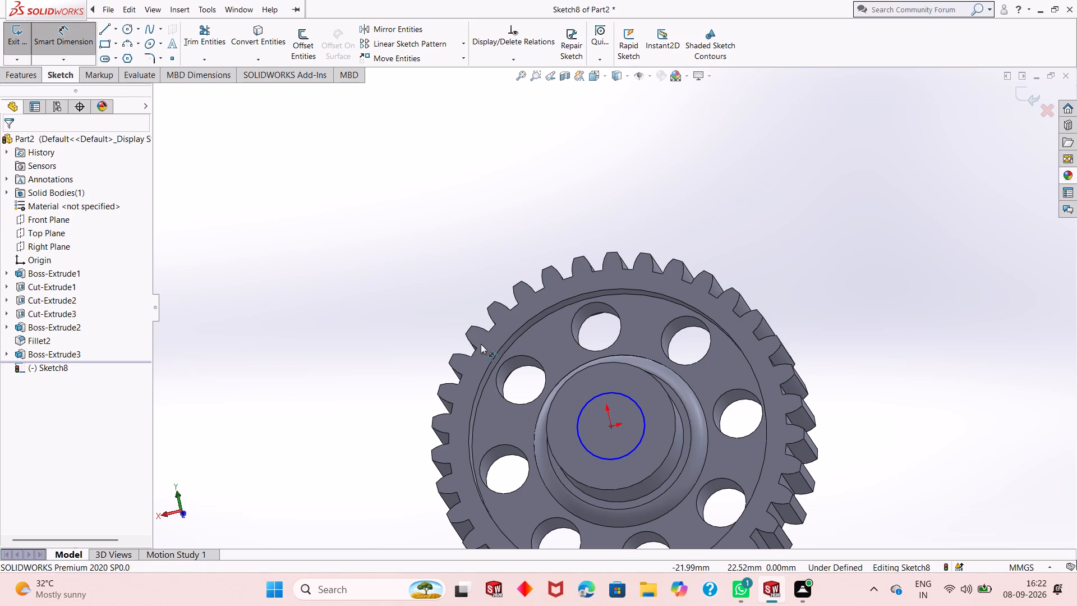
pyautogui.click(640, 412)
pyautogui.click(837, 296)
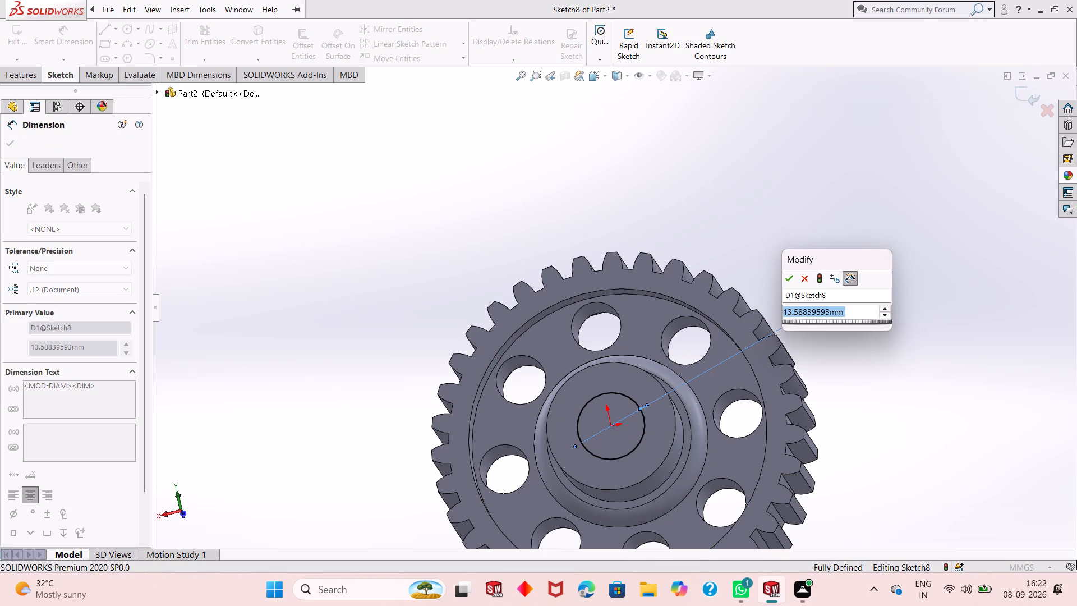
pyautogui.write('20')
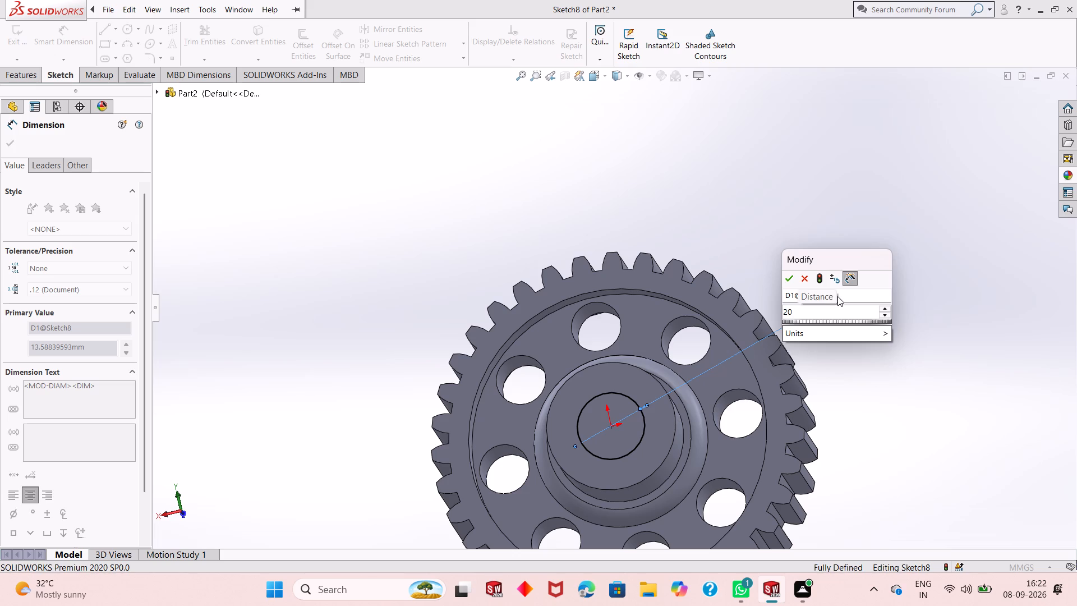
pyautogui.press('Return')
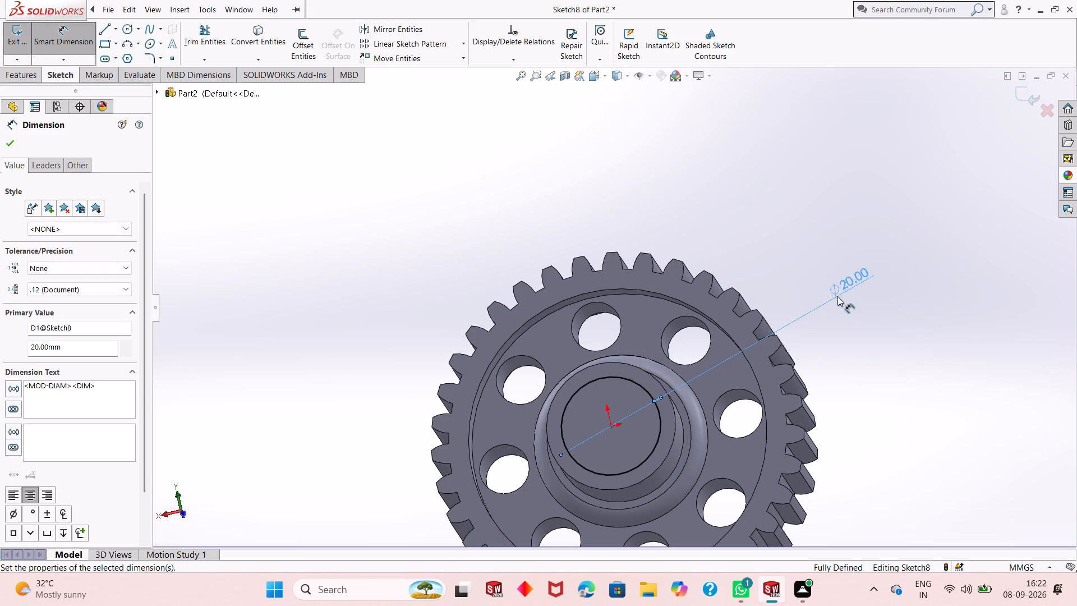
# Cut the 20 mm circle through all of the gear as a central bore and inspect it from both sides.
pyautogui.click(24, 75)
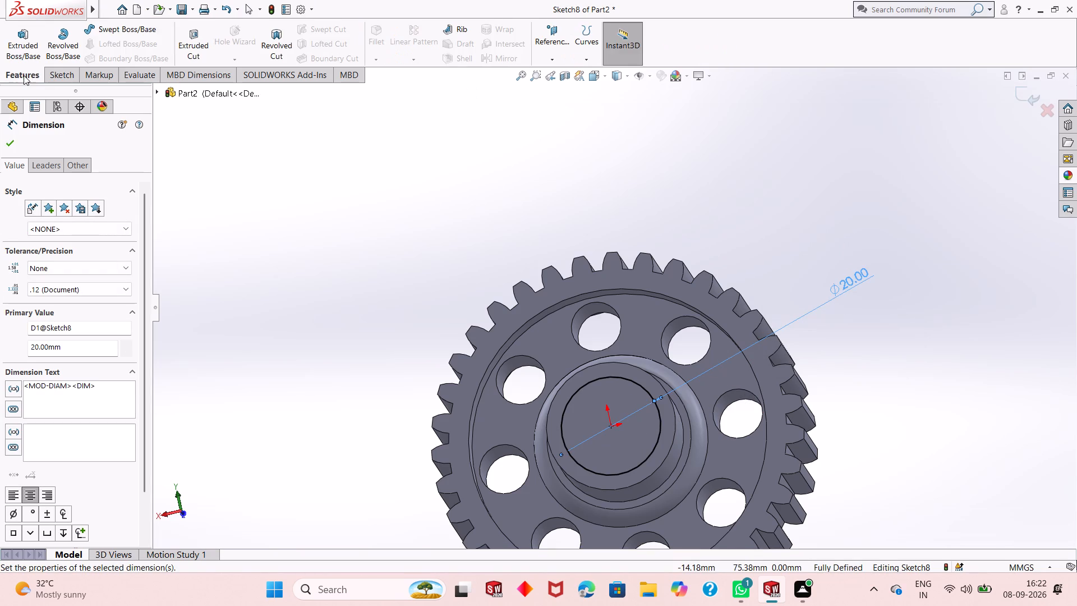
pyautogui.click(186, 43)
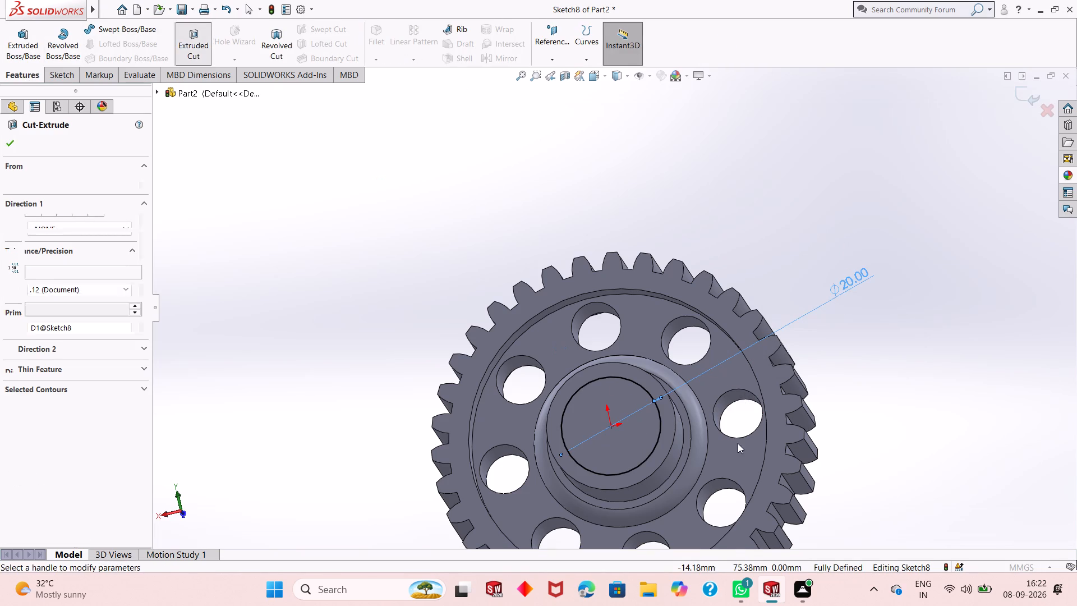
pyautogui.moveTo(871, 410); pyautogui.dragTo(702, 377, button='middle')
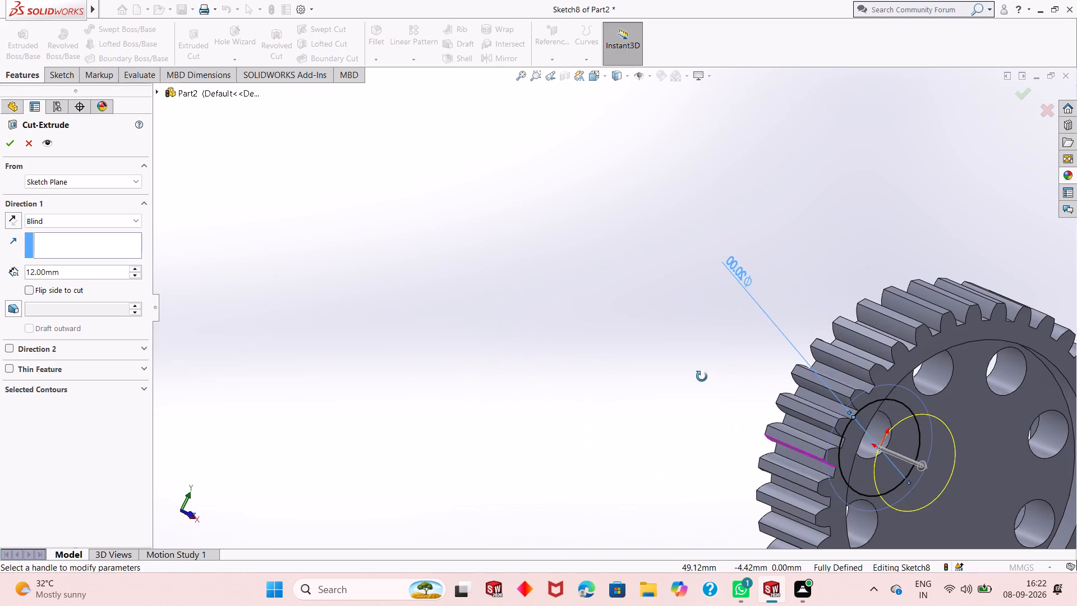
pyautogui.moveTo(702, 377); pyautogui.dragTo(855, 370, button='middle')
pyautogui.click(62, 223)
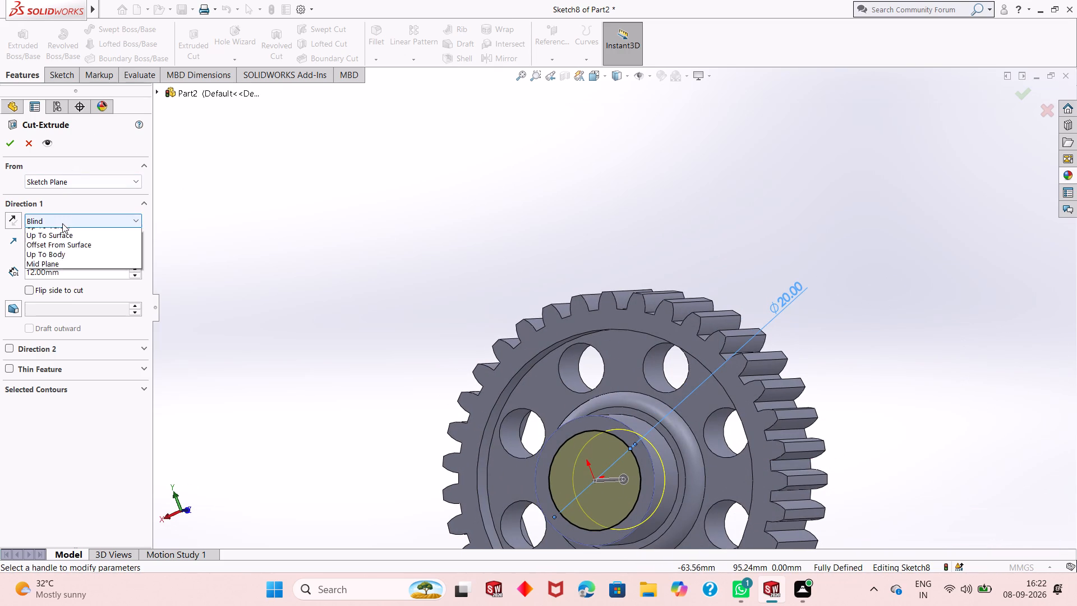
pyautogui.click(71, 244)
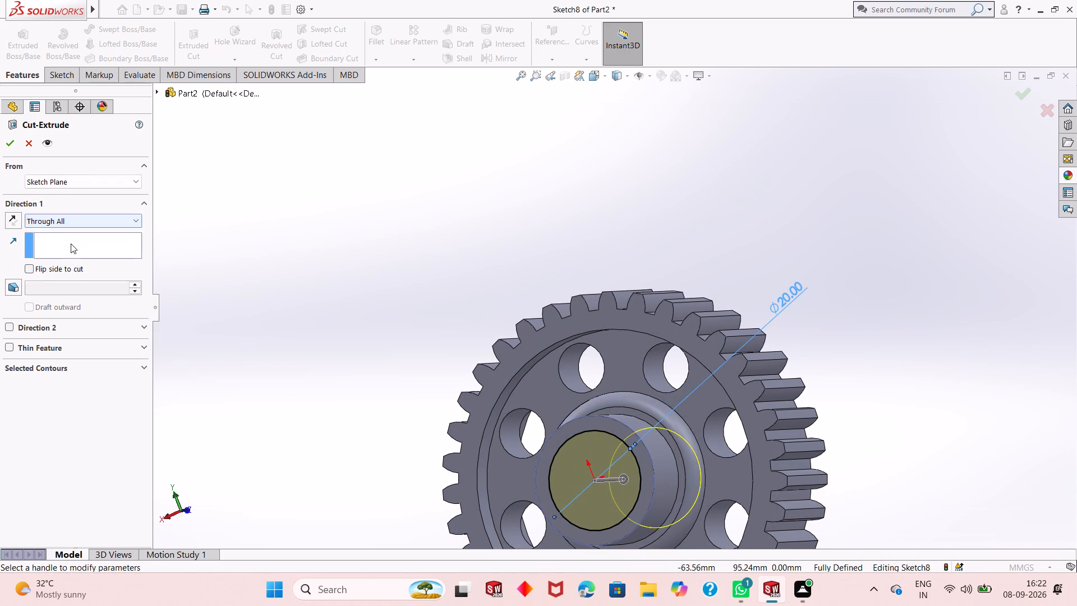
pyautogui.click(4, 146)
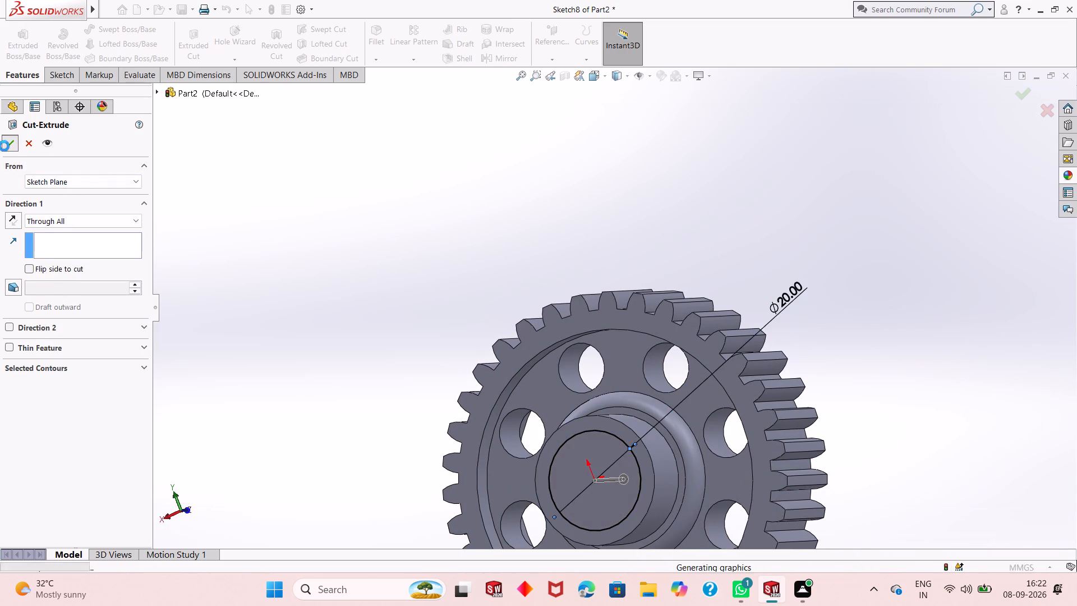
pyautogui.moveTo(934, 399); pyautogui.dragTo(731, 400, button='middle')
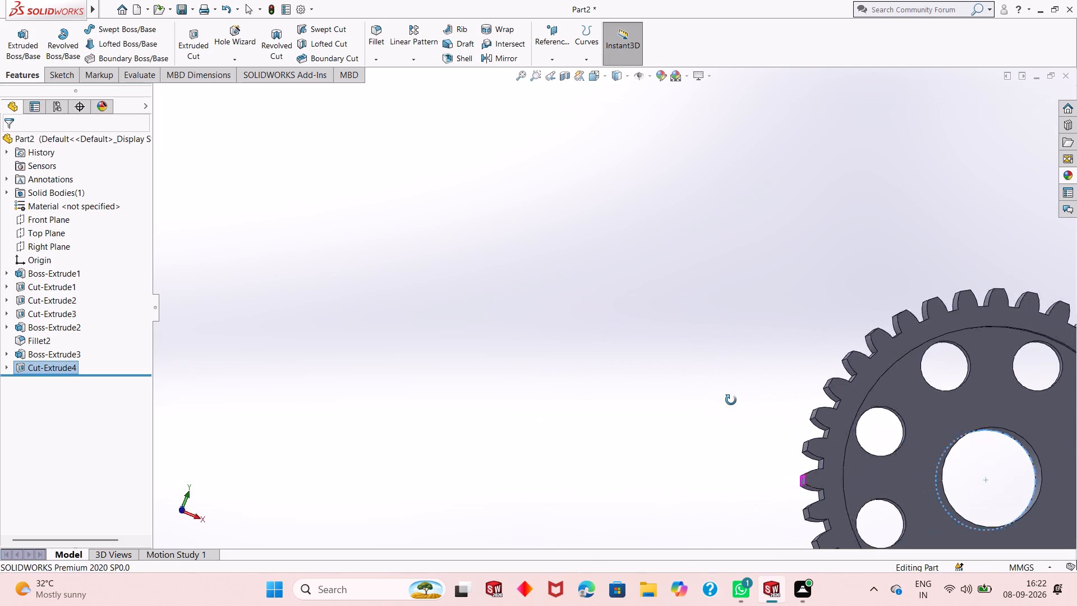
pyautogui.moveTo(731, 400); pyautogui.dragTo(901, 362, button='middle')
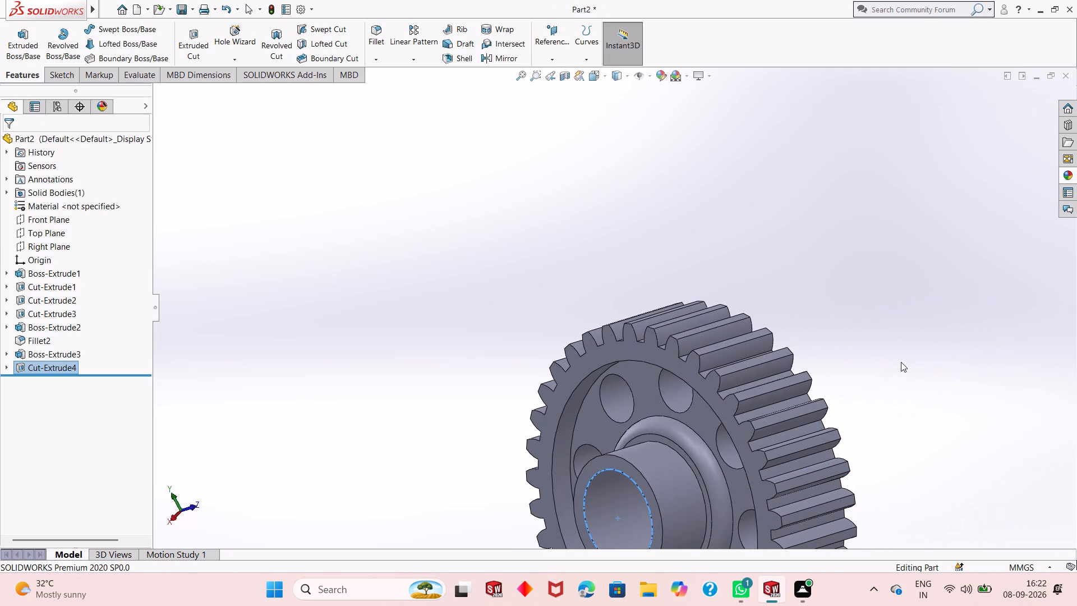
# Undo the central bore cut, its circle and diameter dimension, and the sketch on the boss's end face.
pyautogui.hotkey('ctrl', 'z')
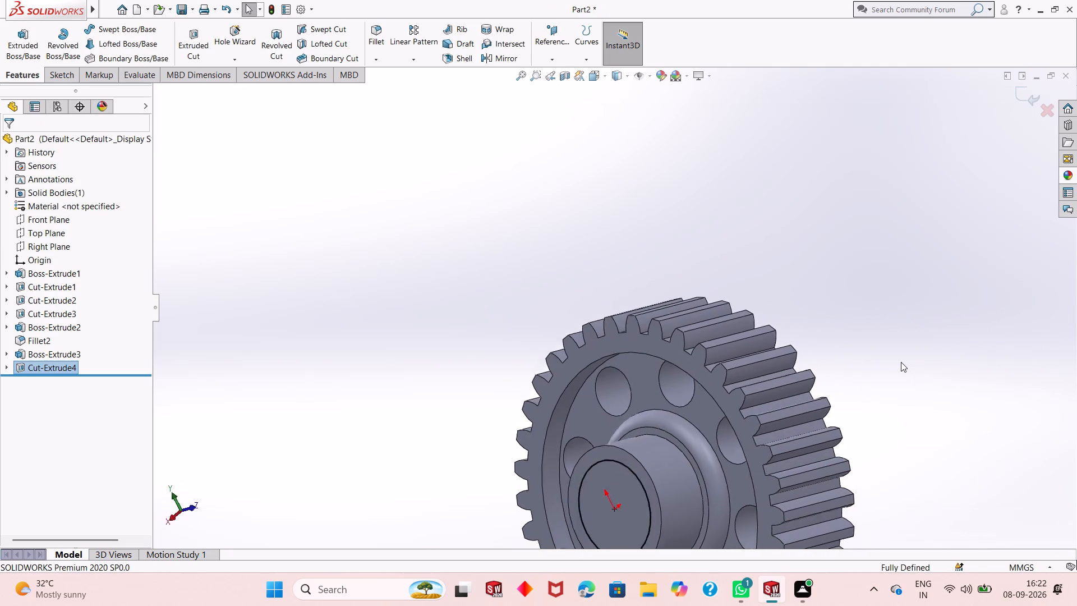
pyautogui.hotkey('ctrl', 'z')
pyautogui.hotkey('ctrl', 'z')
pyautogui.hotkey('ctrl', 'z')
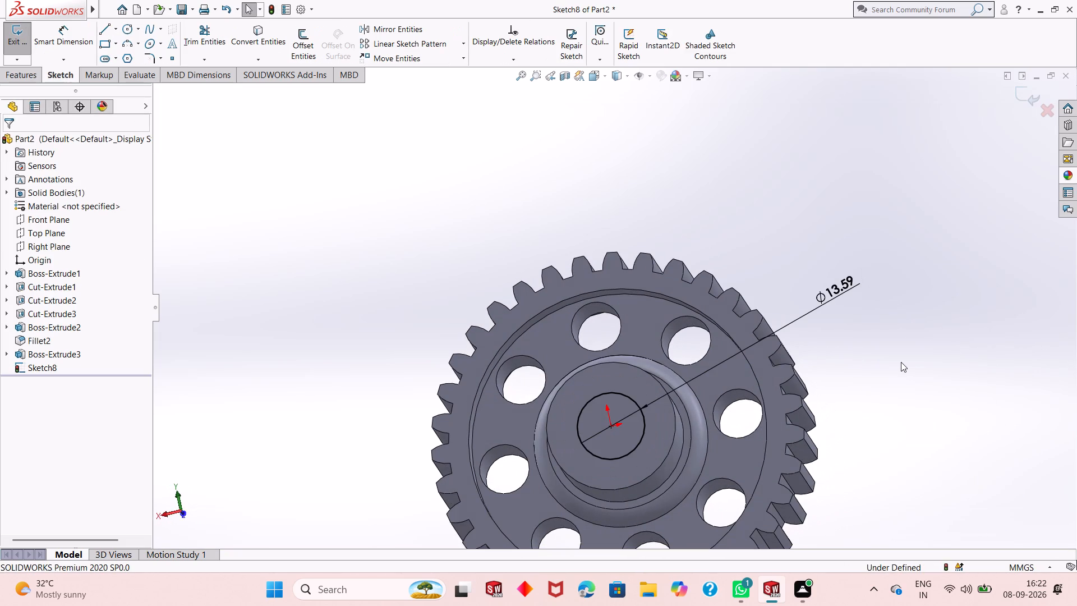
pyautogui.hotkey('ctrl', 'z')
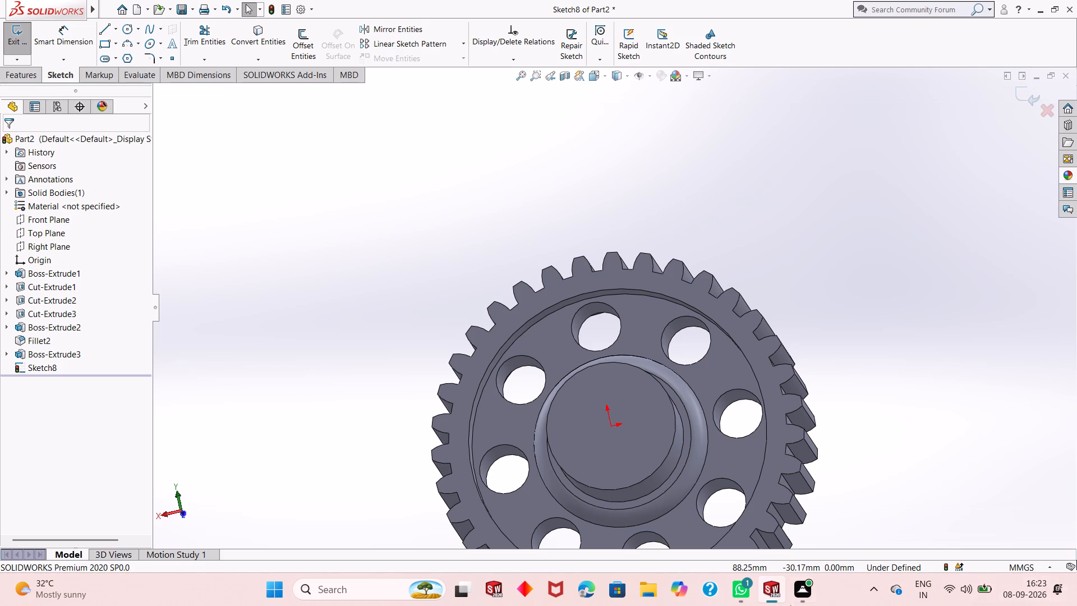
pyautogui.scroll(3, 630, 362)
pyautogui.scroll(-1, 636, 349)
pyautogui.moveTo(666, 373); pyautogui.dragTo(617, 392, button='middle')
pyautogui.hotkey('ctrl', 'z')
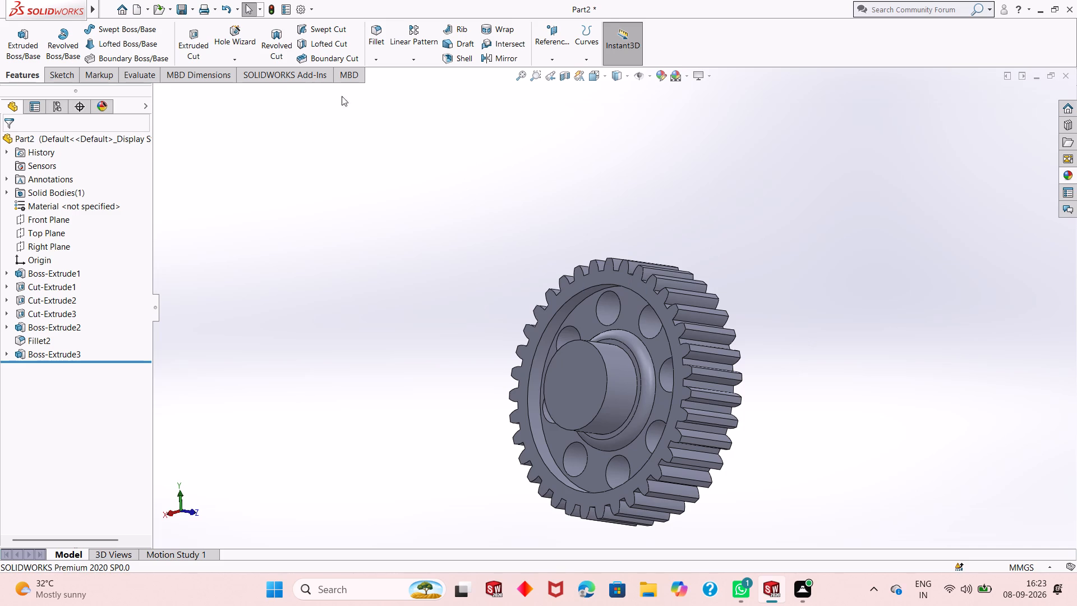
# Fillet the circular outer end edge of the 26 mm hub with a 1 mm radius.
pyautogui.click(379, 39)
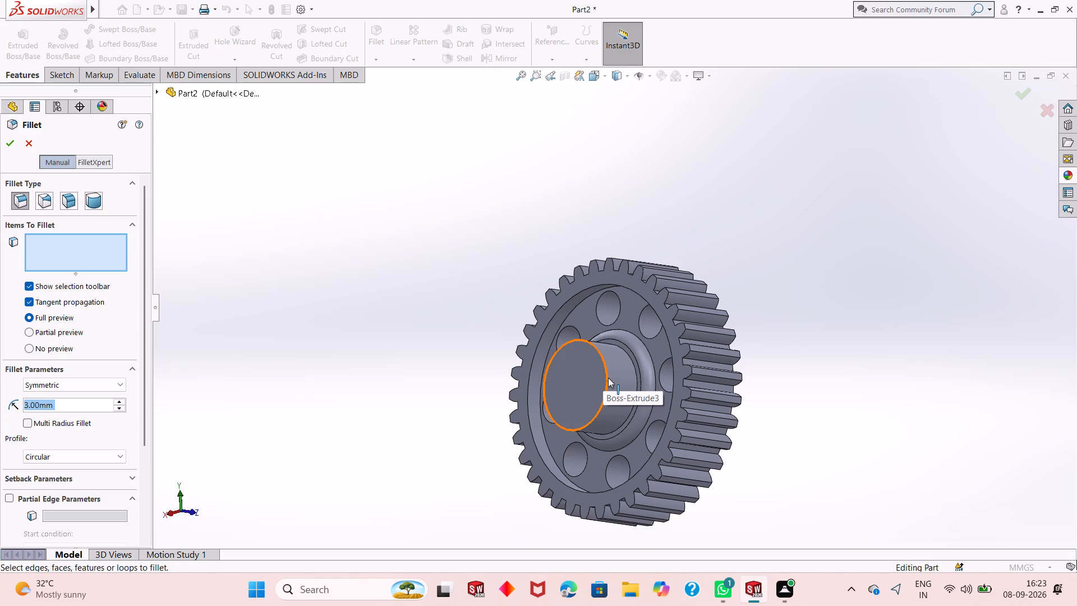
pyautogui.click(608, 378)
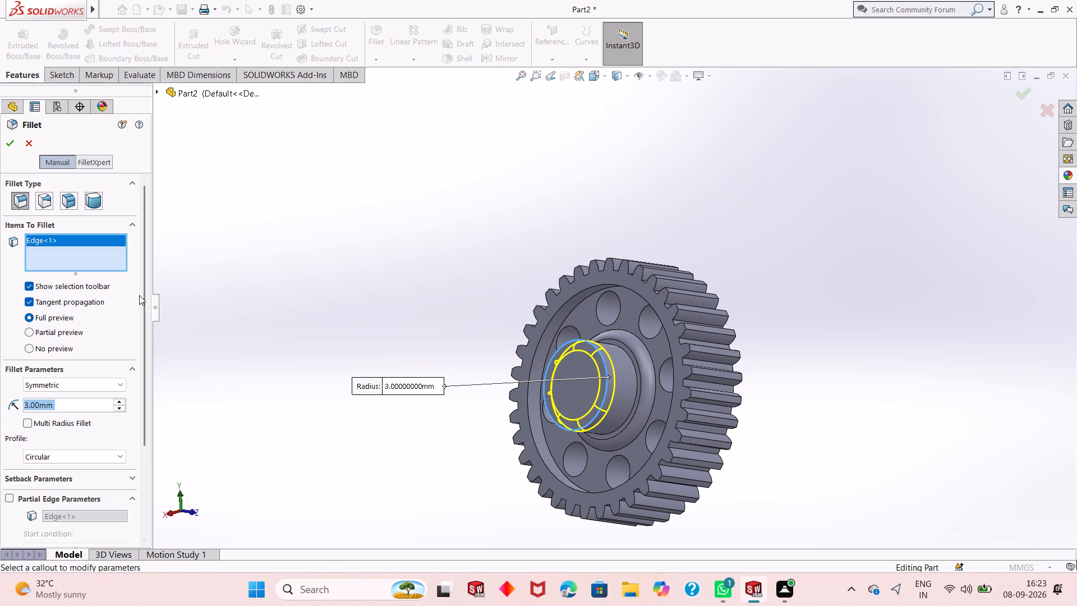
pyautogui.press('1')
pyautogui.press('Return')
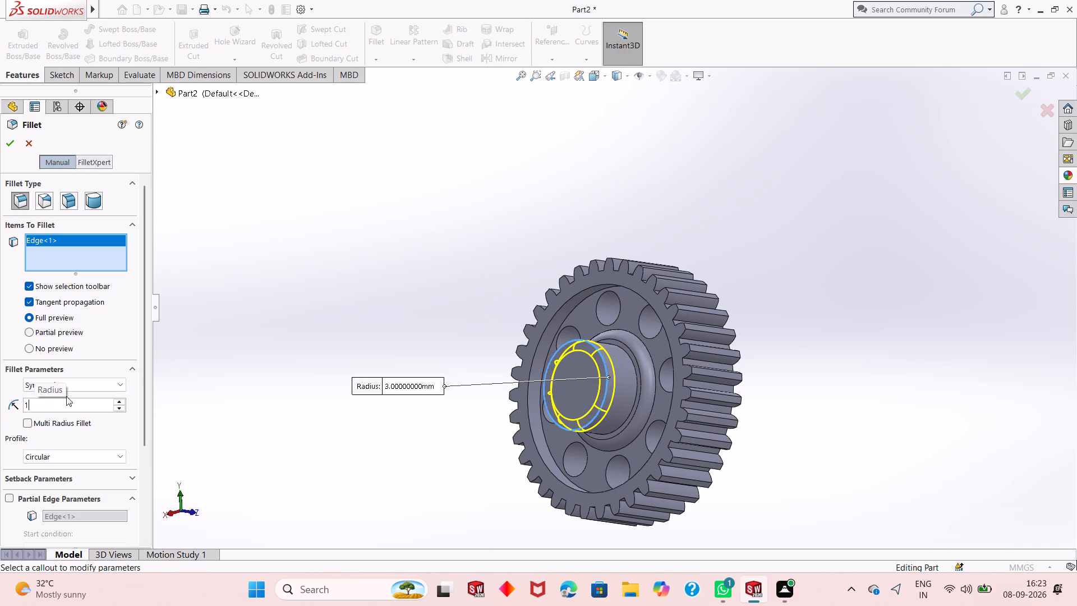
pyautogui.click(11, 143)
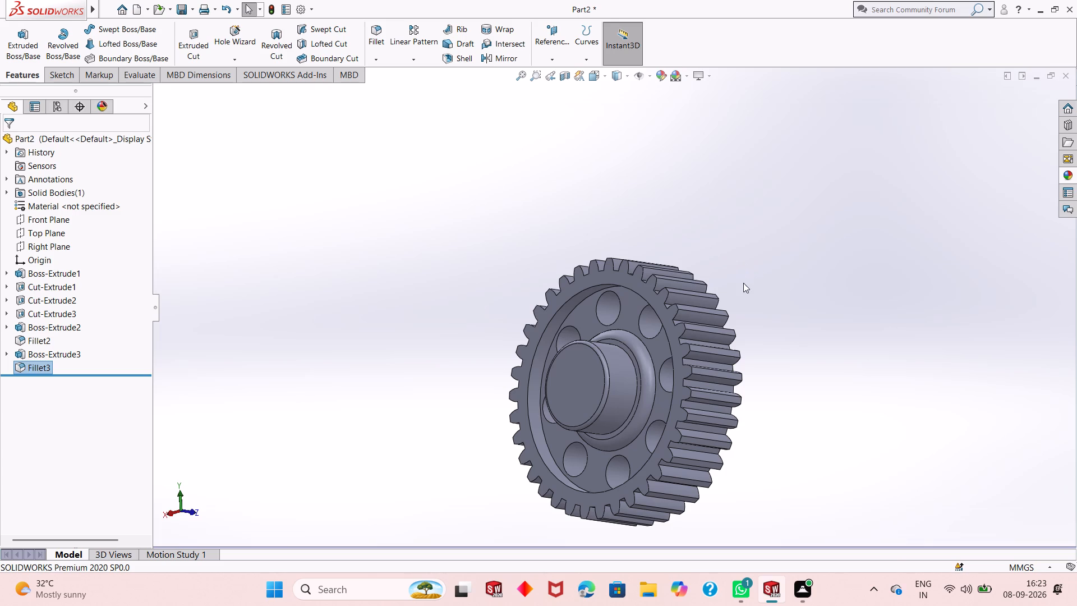
# Start a sketch on the recessed face opposite the hub and draw an origin-centred circle about 17.2 mm in radius.
pyautogui.moveTo(742, 286); pyautogui.dragTo(600, 288, button='middle')
pyautogui.click(618, 406)
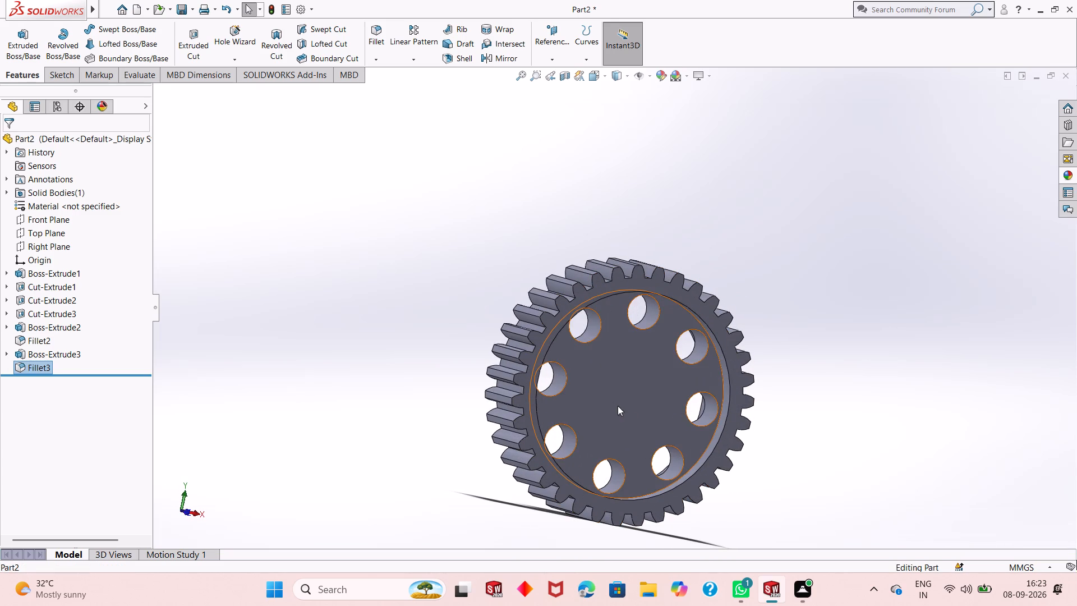
pyautogui.click(673, 375)
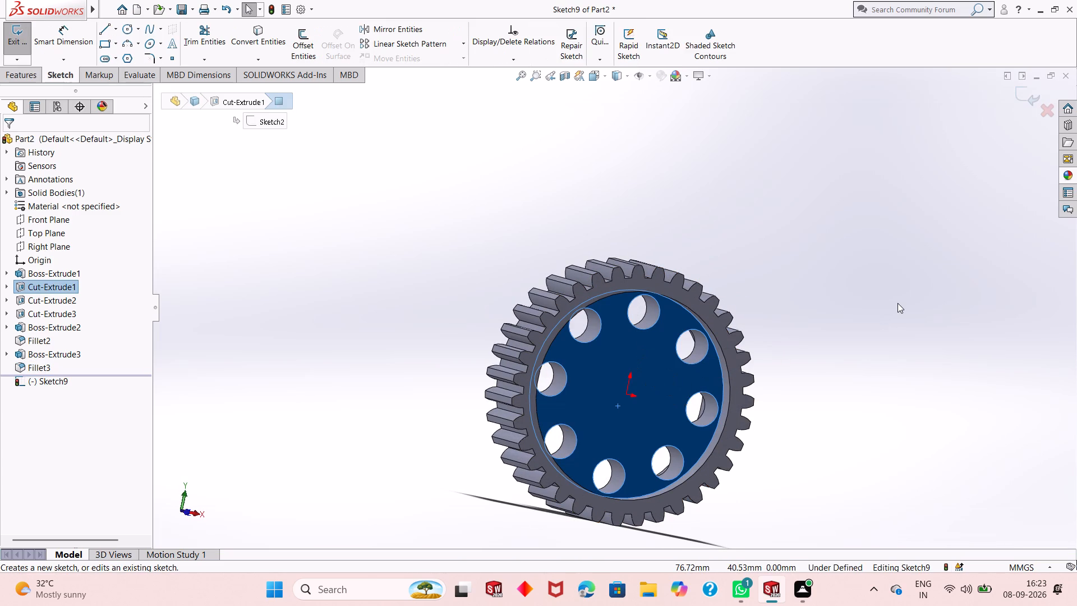
pyautogui.press('Escape')
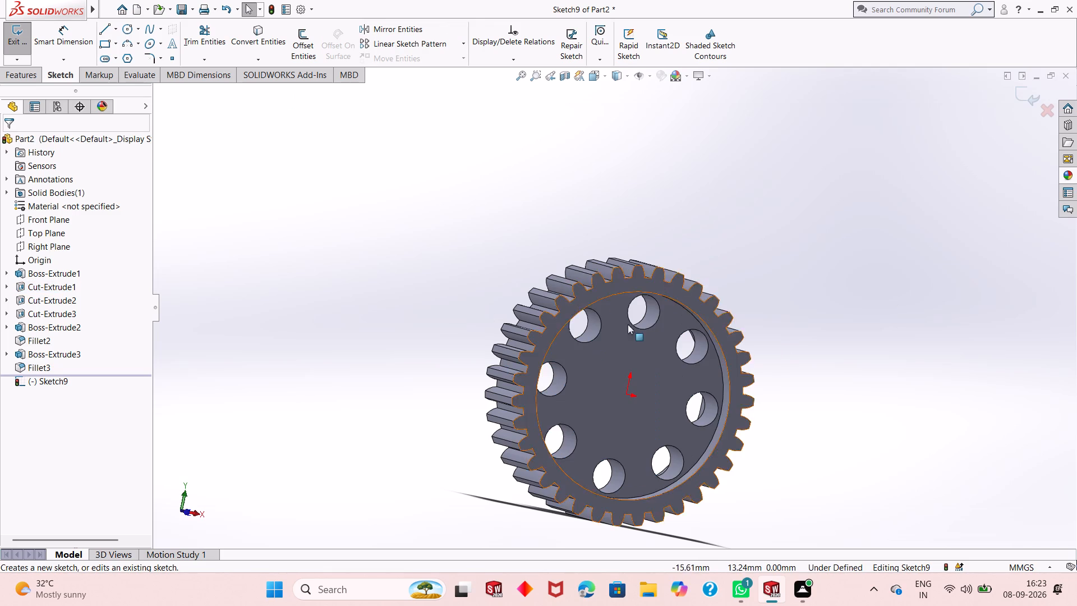
pyautogui.moveTo(650, 311); pyautogui.dragTo(604, 317, button='middle')
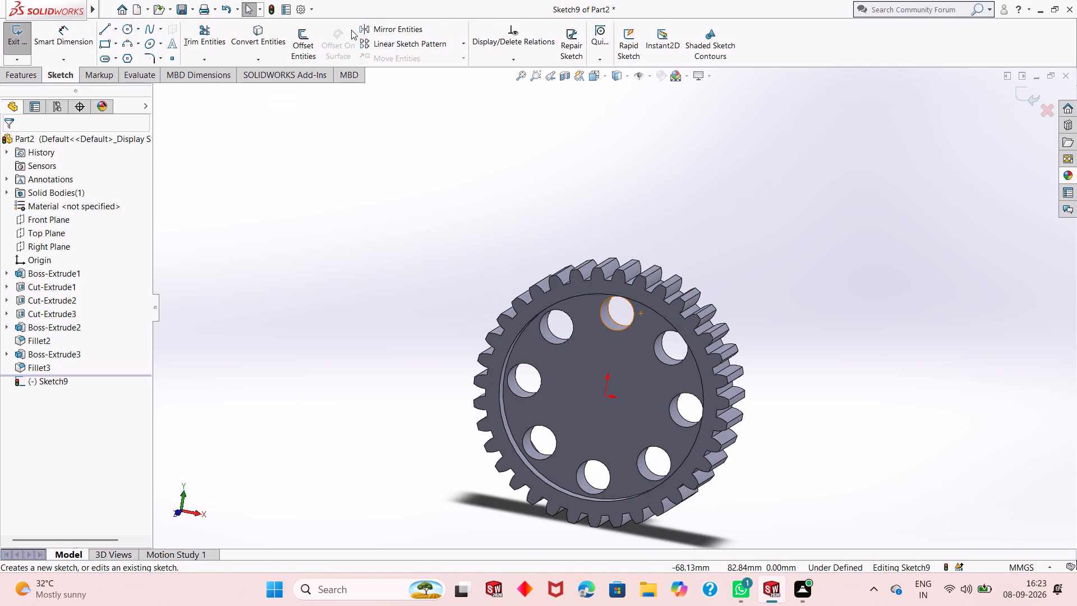
pyautogui.click(134, 31)
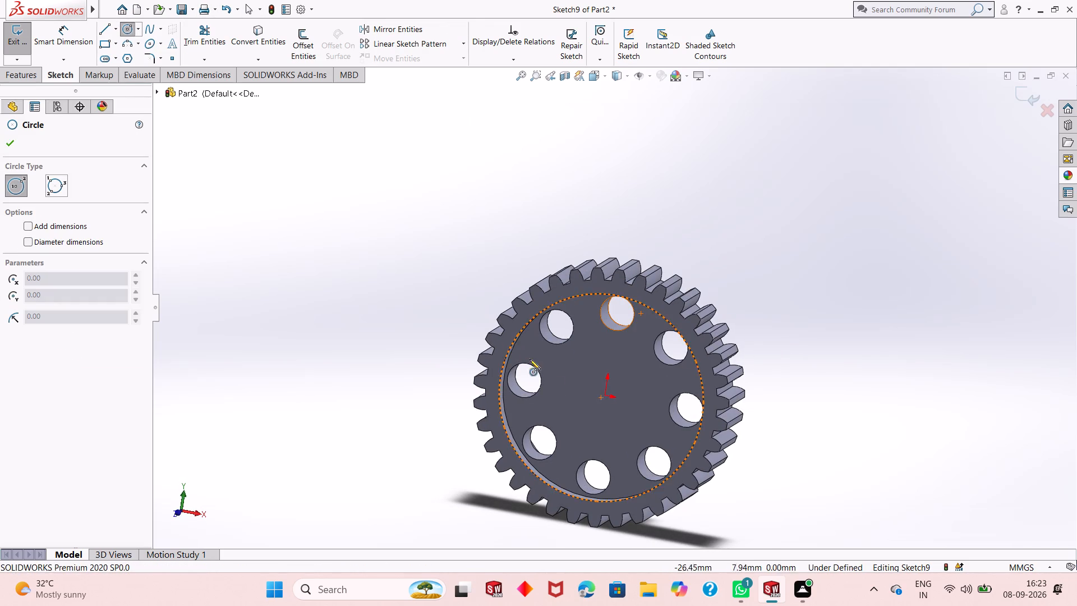
pyautogui.click(604, 395)
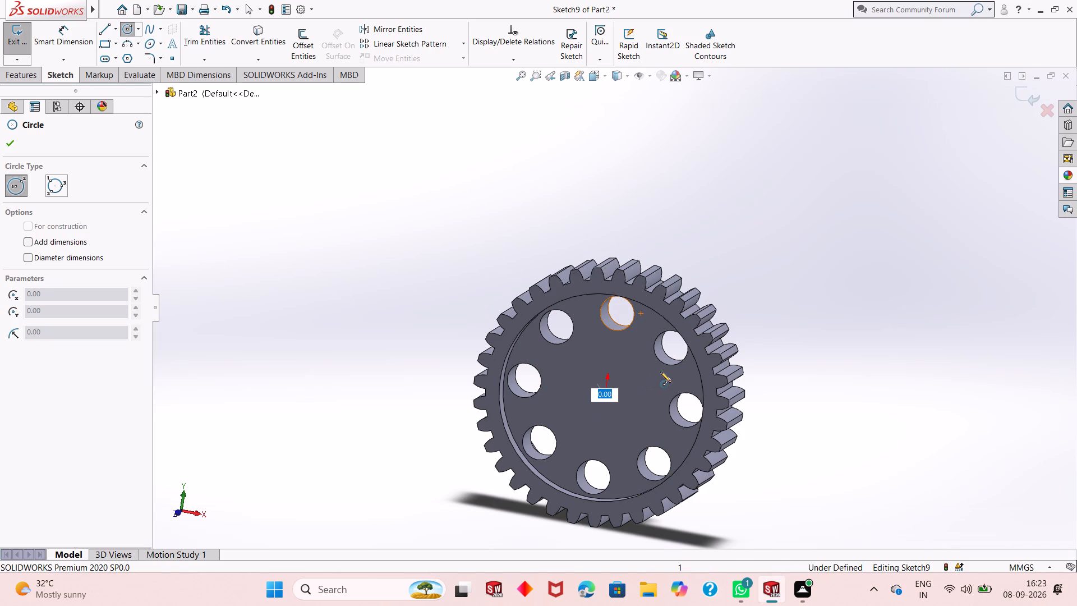
pyautogui.press('Escape')
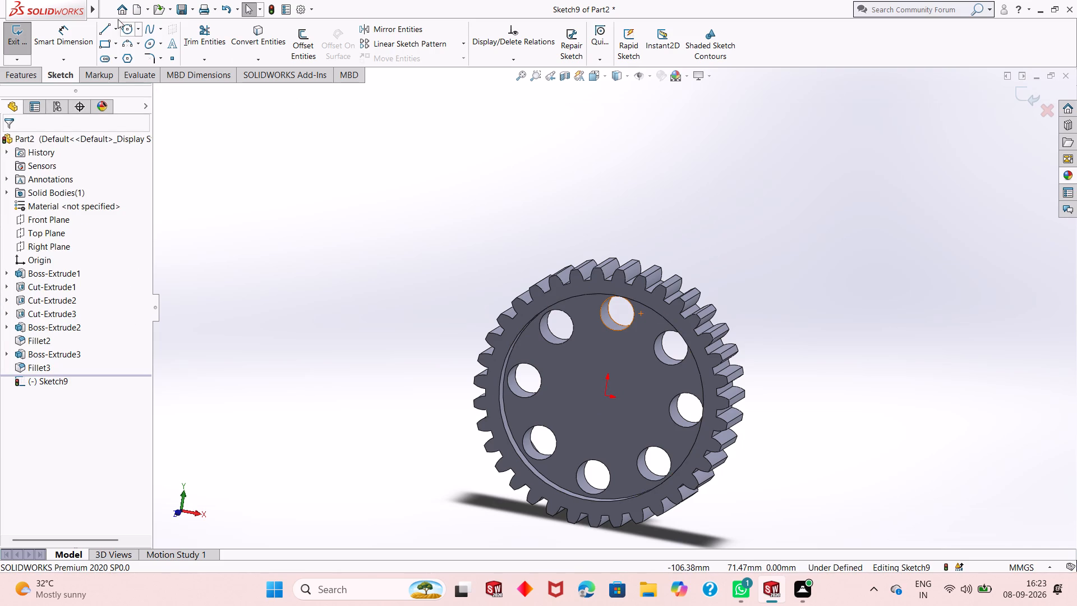
pyautogui.click(131, 33)
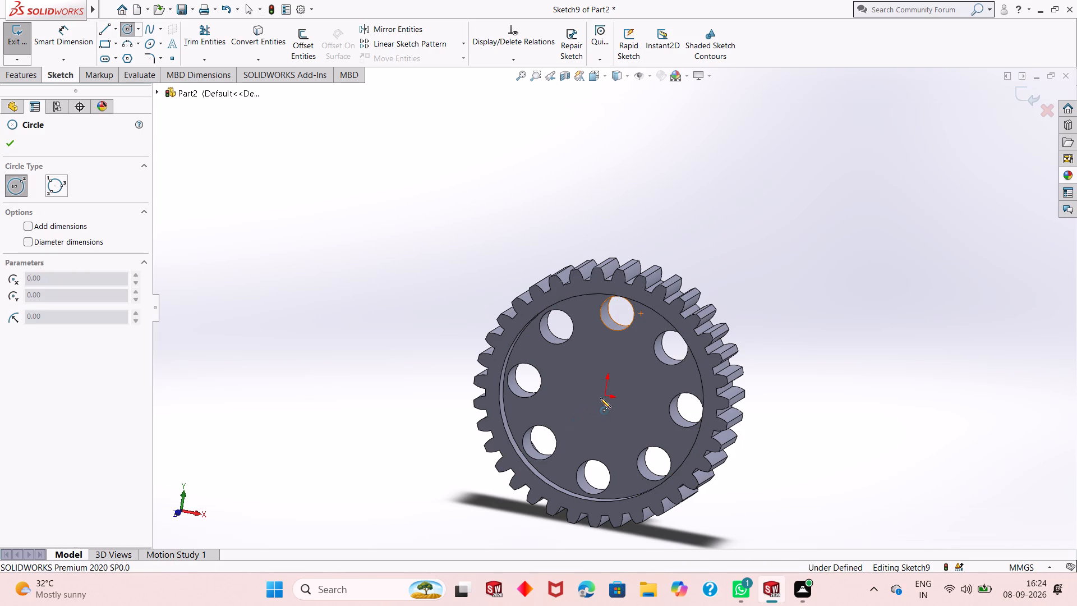
pyautogui.click(603, 397)
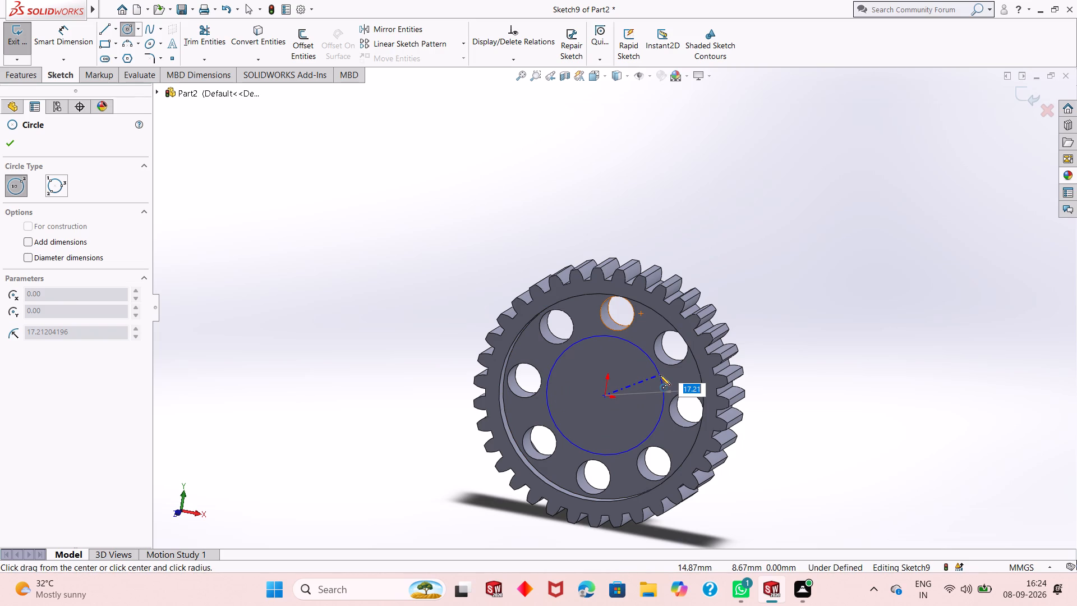
pyautogui.click(660, 375)
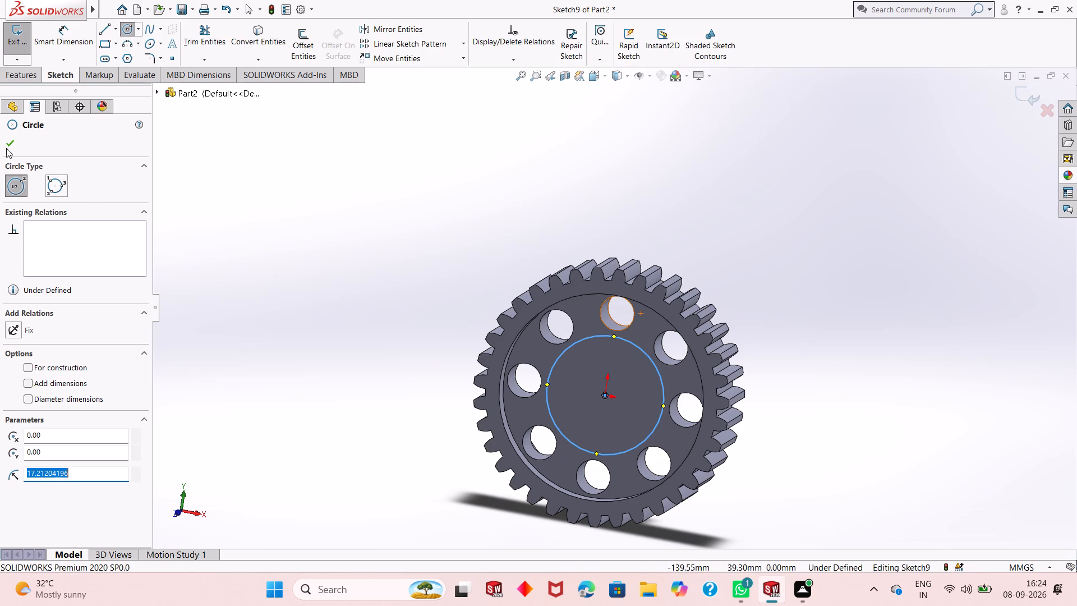
pyautogui.click(10, 145)
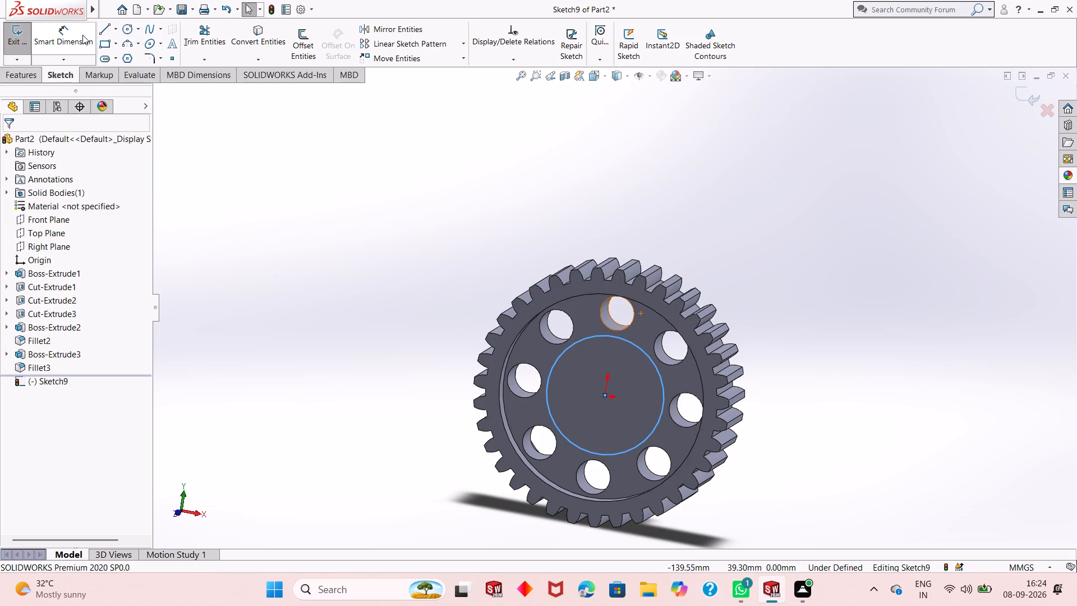
# Dimension the circle on the recessed face and set its diameter to 35 mm.
pyautogui.click(82, 35)
pyautogui.click(656, 366)
pyautogui.click(797, 322)
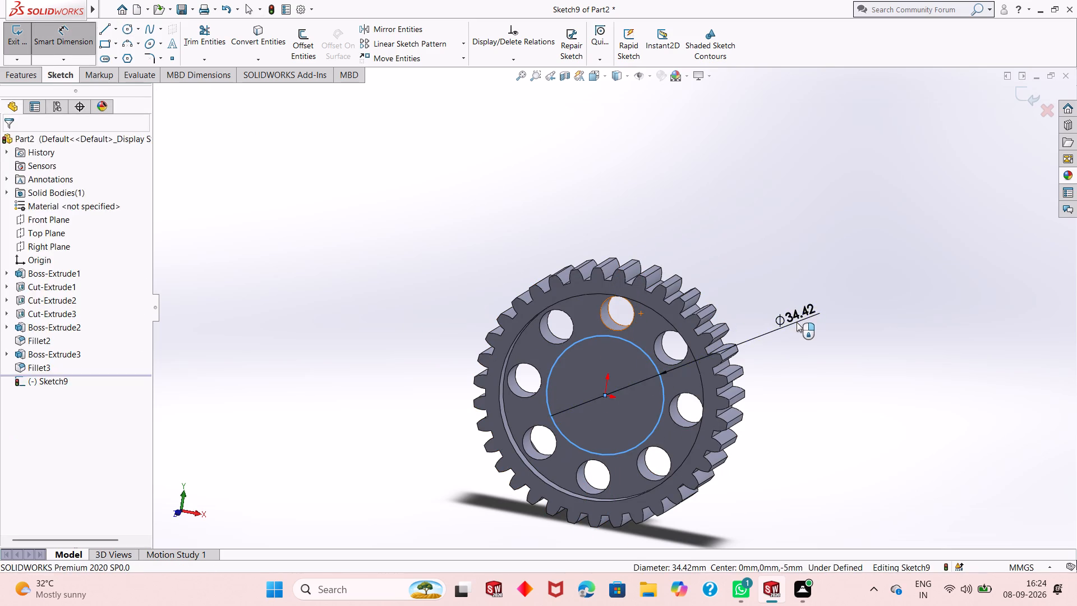
pyautogui.write('35')
pyautogui.press('Return')
pyautogui.rightClick(797, 322)
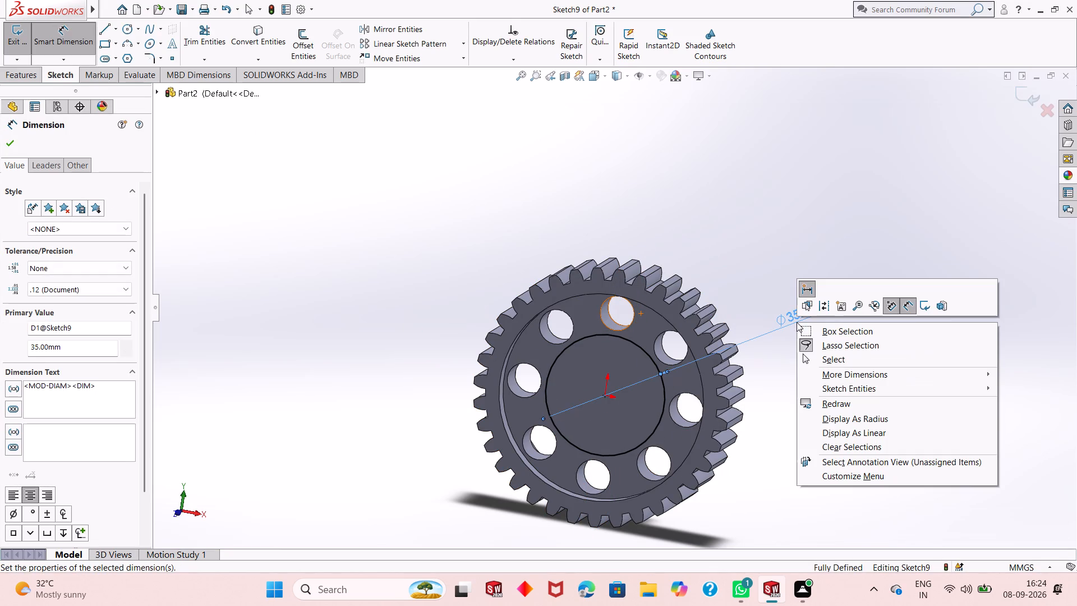
pyautogui.click(832, 354)
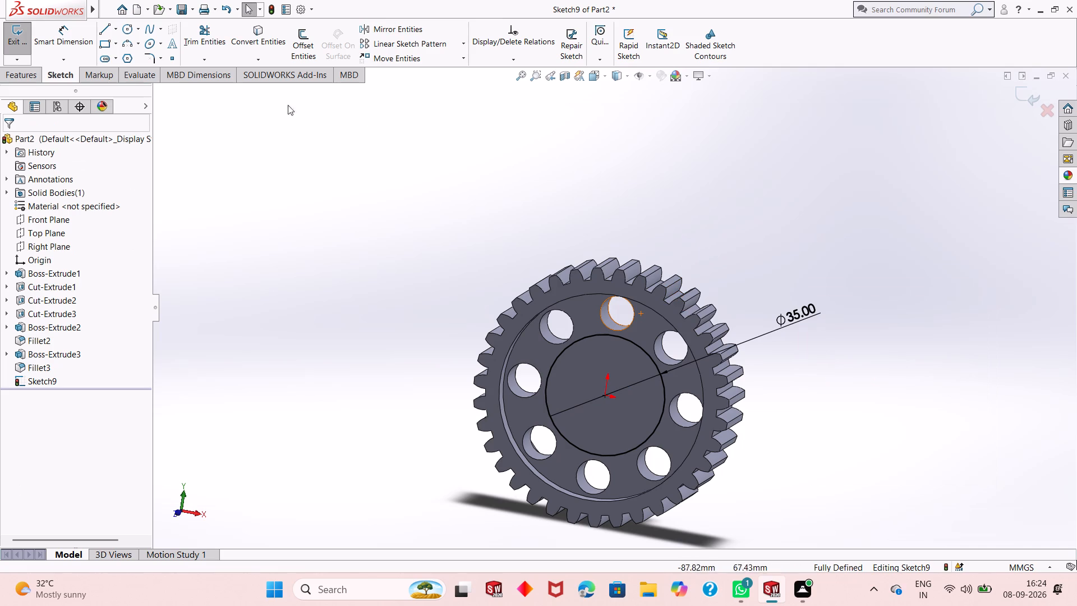
# Extrude the 35 mm circle 3 mm outward from the recessed face as a blind boss merged with the gear.
pyautogui.click(33, 70)
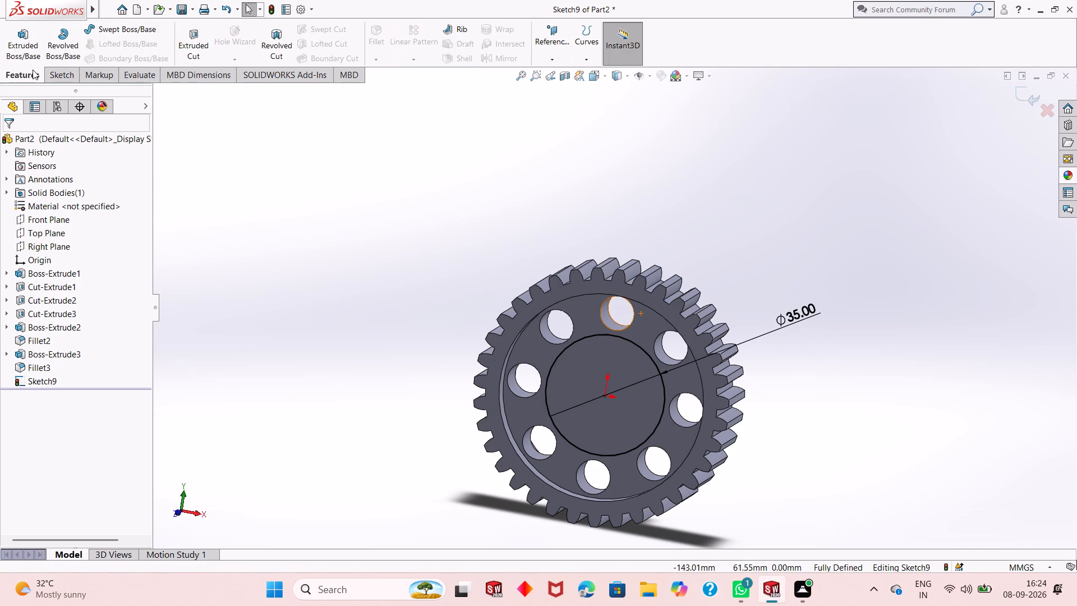
pyautogui.click(27, 42)
pyautogui.moveTo(774, 449); pyautogui.dragTo(744, 457, button='middle')
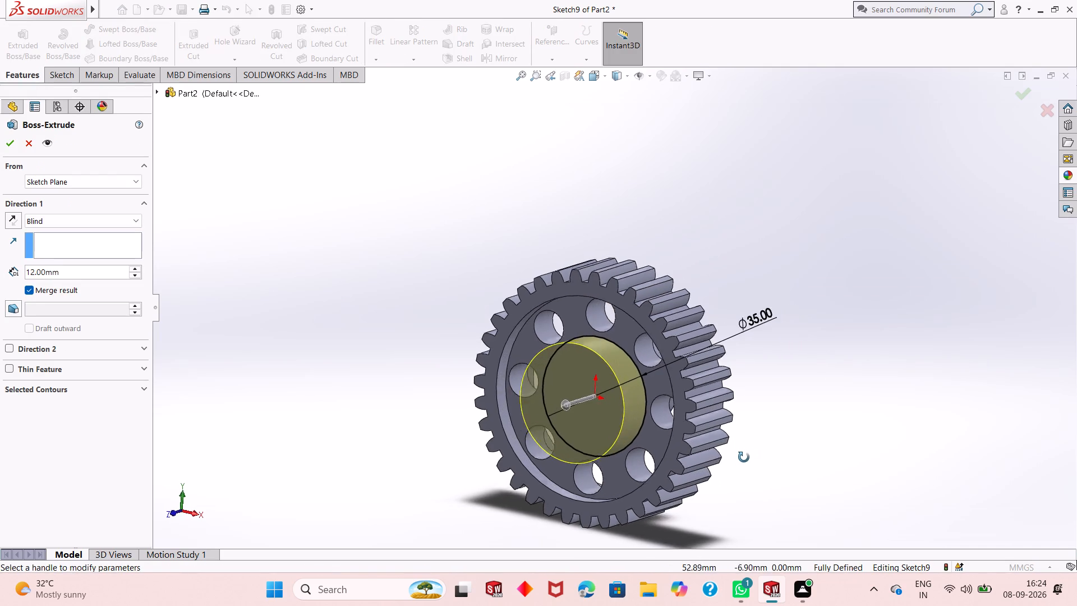
pyautogui.moveTo(744, 457); pyautogui.dragTo(729, 465, button='middle')
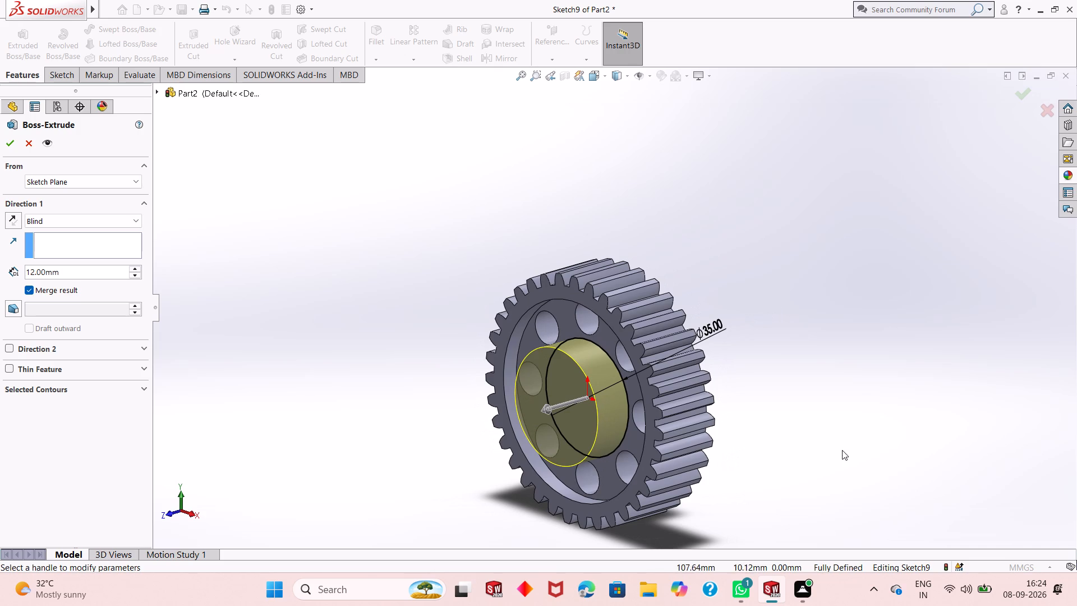
pyautogui.moveTo(842, 450); pyautogui.dragTo(746, 501, button='middle')
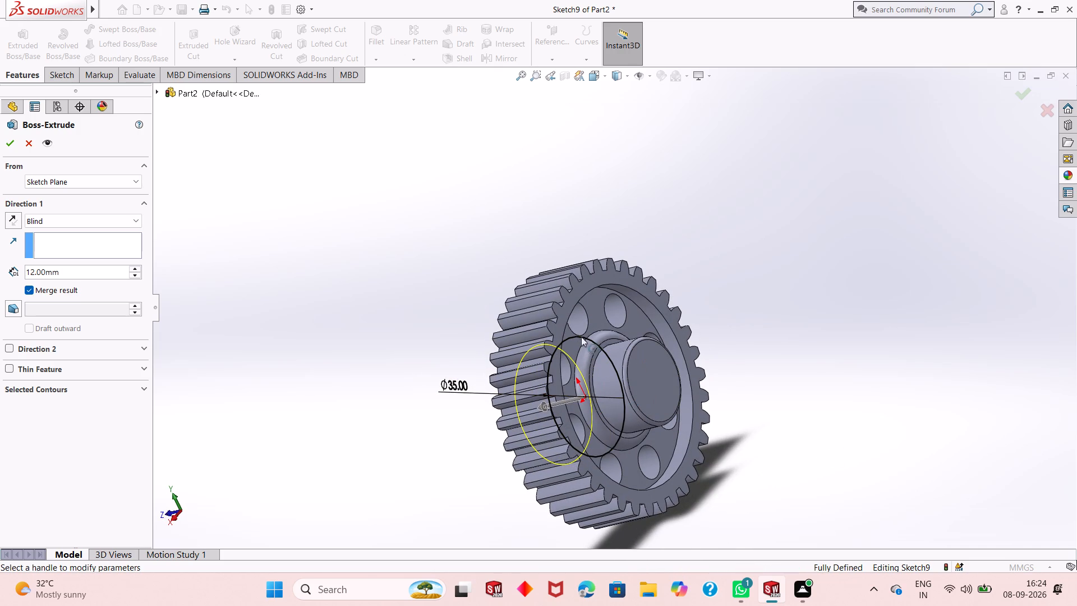
pyautogui.moveTo(578, 364); pyautogui.dragTo(643, 345, button='middle')
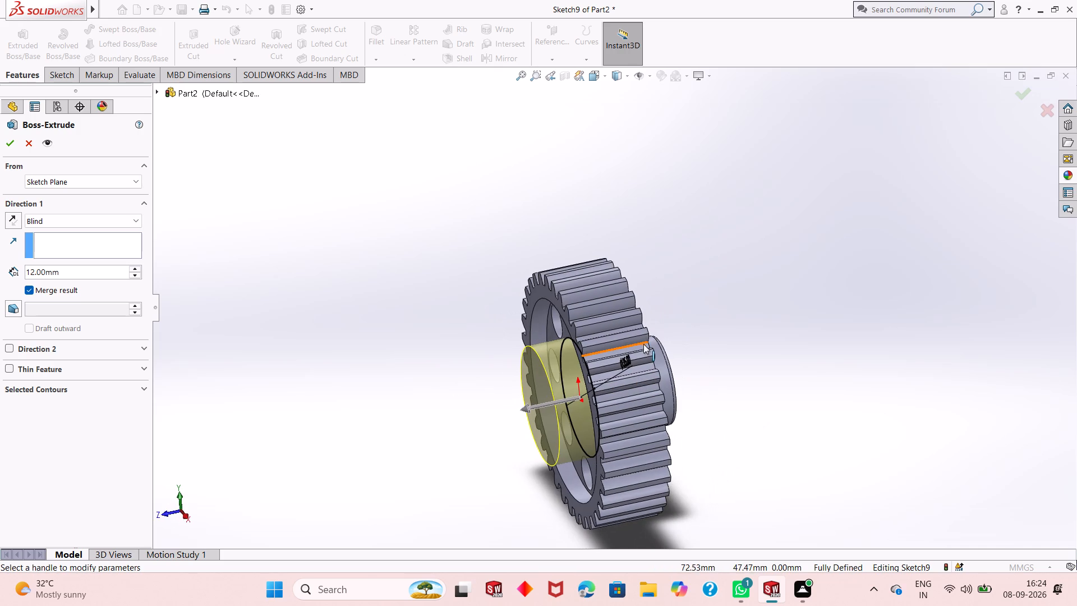
pyautogui.doubleClick(107, 274)
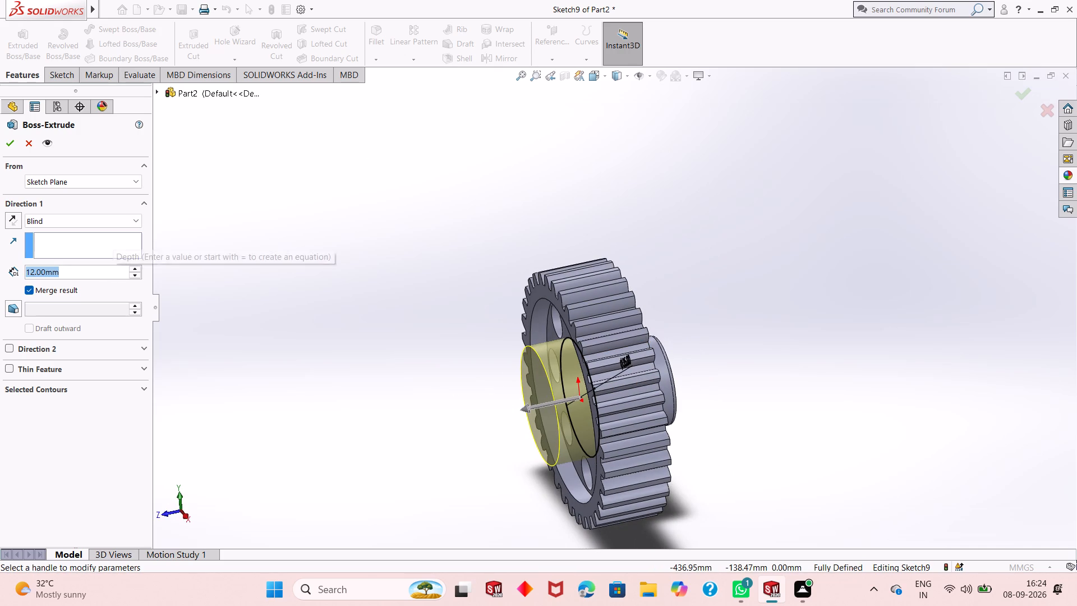
pyautogui.press('3')
pyautogui.press('Return')
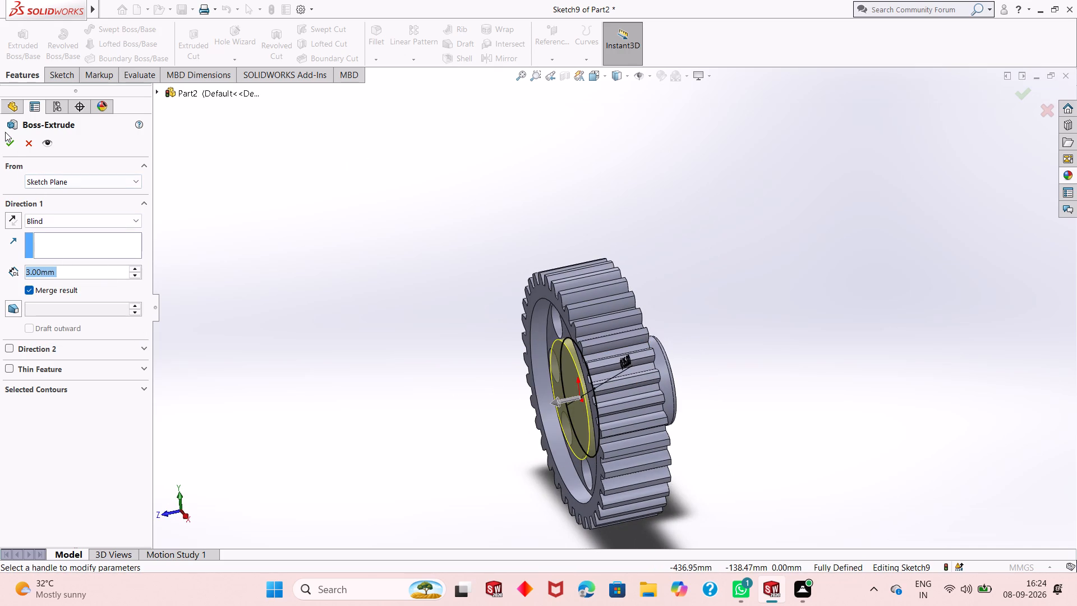
pyautogui.click(5, 132)
pyautogui.click(9, 144)
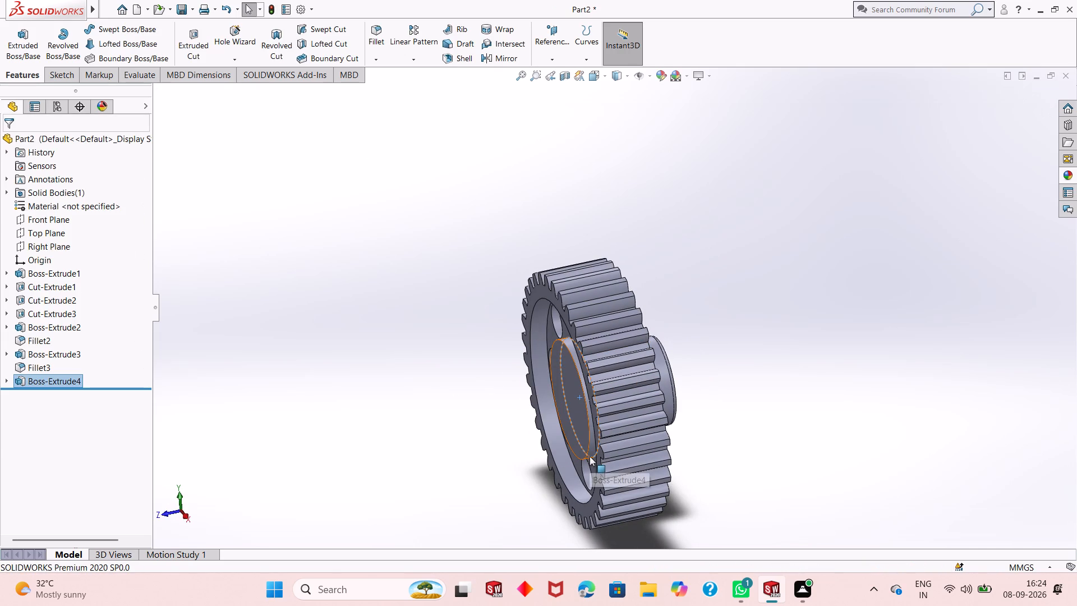
pyautogui.click(849, 419)
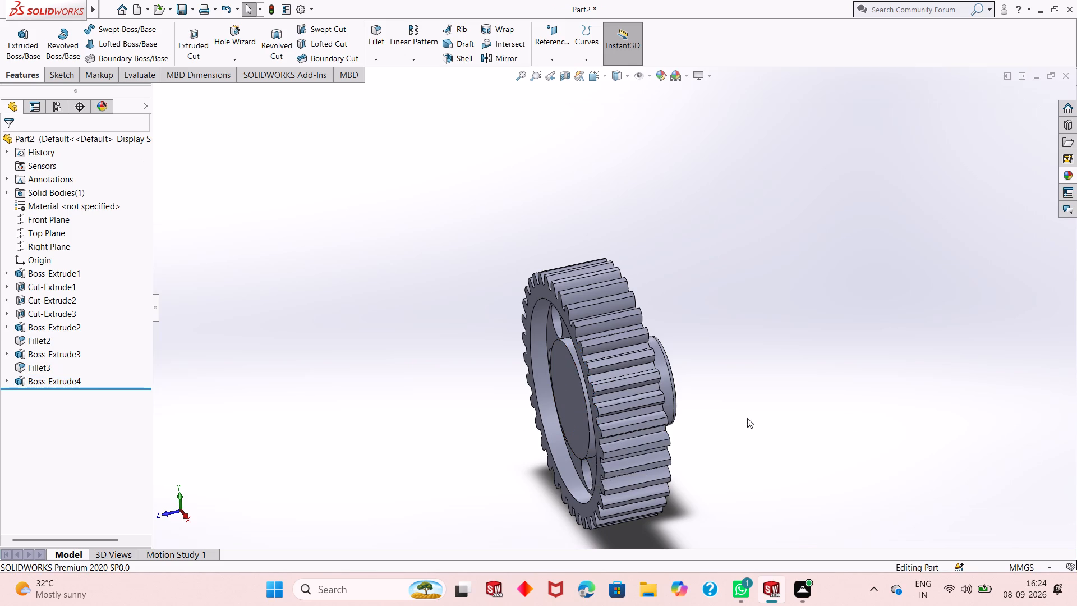
# Inspect both sides of the gear and check the settings of the fillet on the first central boss.
pyautogui.moveTo(687, 439); pyautogui.dragTo(667, 456, button='middle')
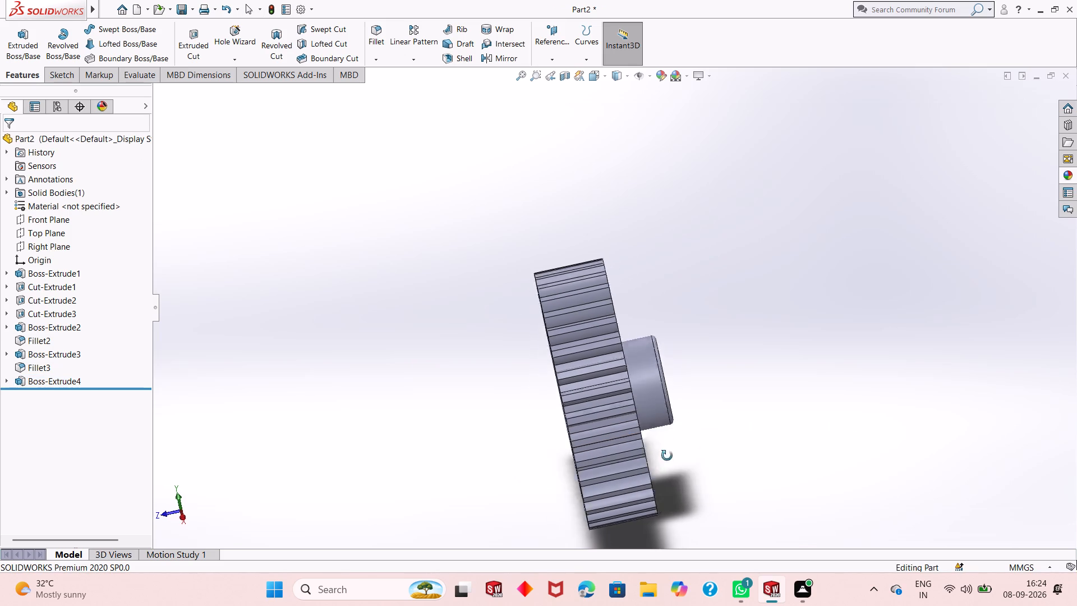
pyautogui.moveTo(667, 456); pyautogui.dragTo(858, 371, button='middle')
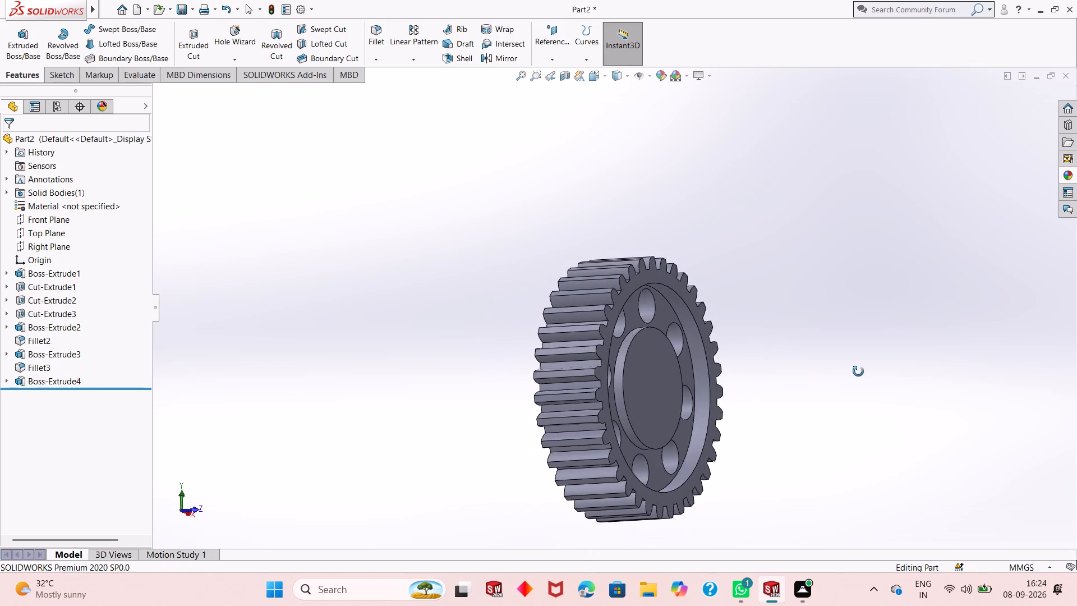
pyautogui.moveTo(858, 371); pyautogui.dragTo(854, 369, button='middle')
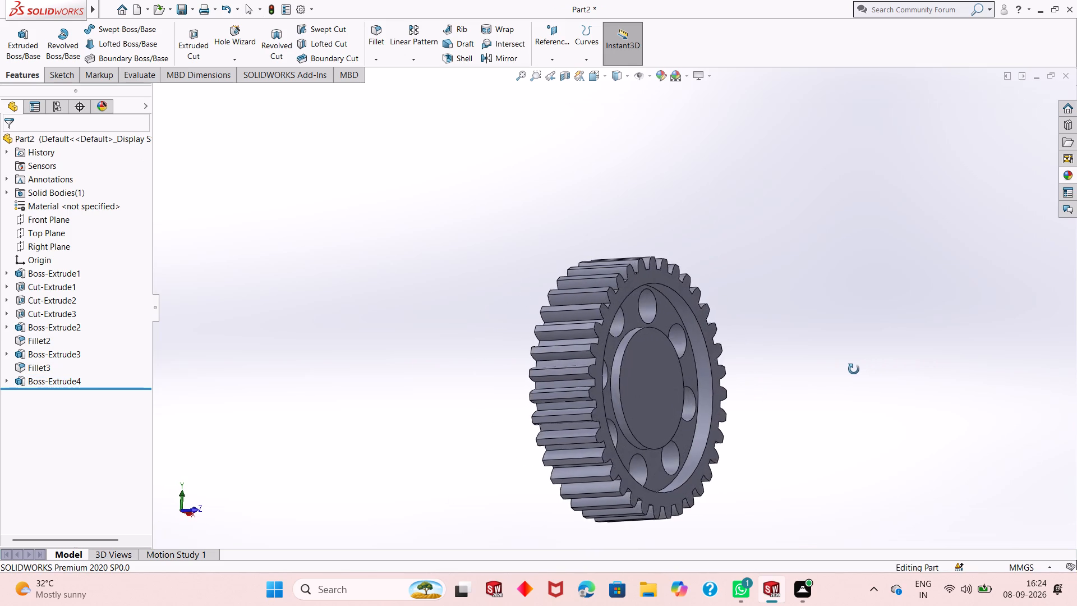
pyautogui.moveTo(854, 369); pyautogui.dragTo(627, 406, button='middle')
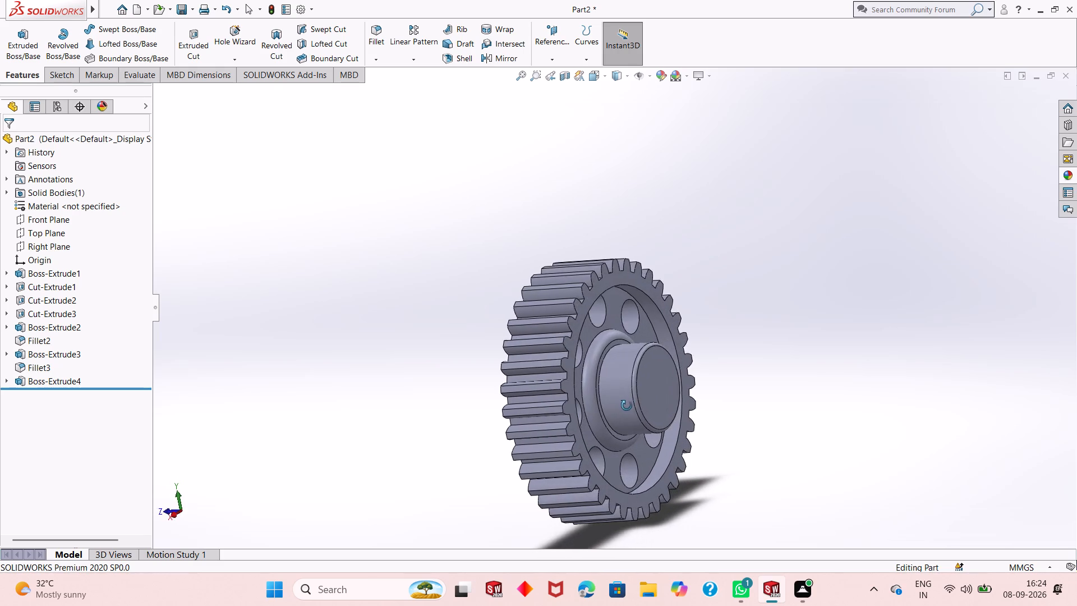
pyautogui.moveTo(627, 406); pyautogui.dragTo(641, 399, button='middle')
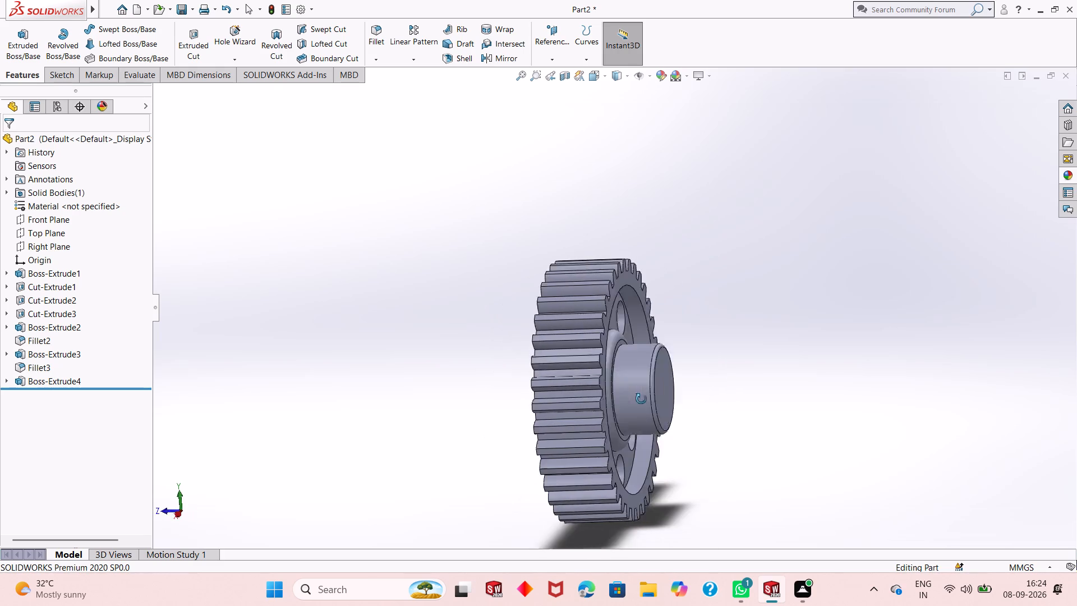
pyautogui.moveTo(641, 399); pyautogui.dragTo(717, 388, button='middle')
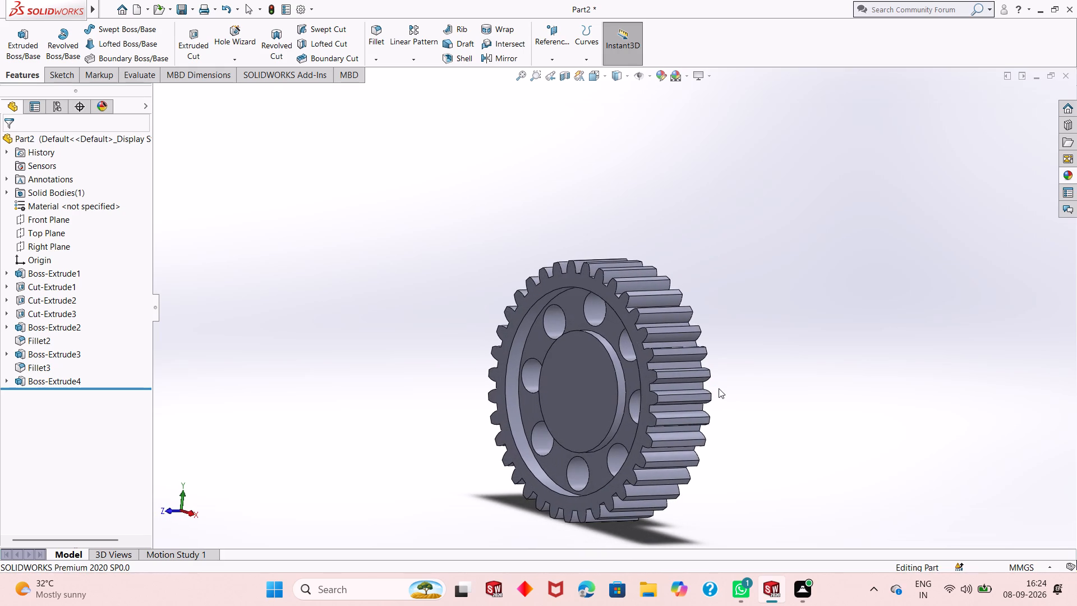
pyautogui.click(39, 341)
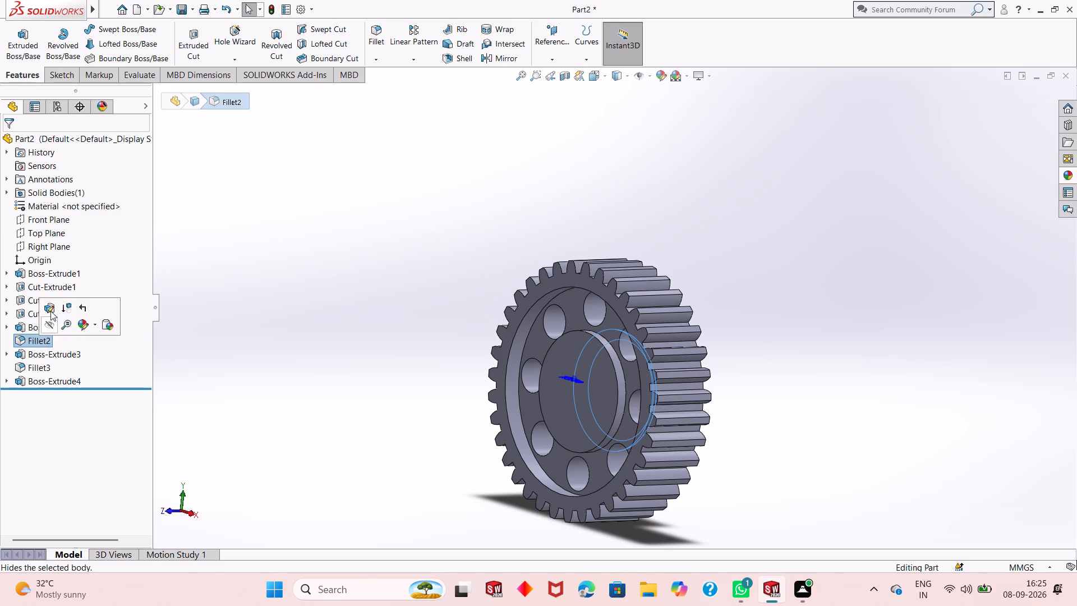
pyautogui.click(50, 311)
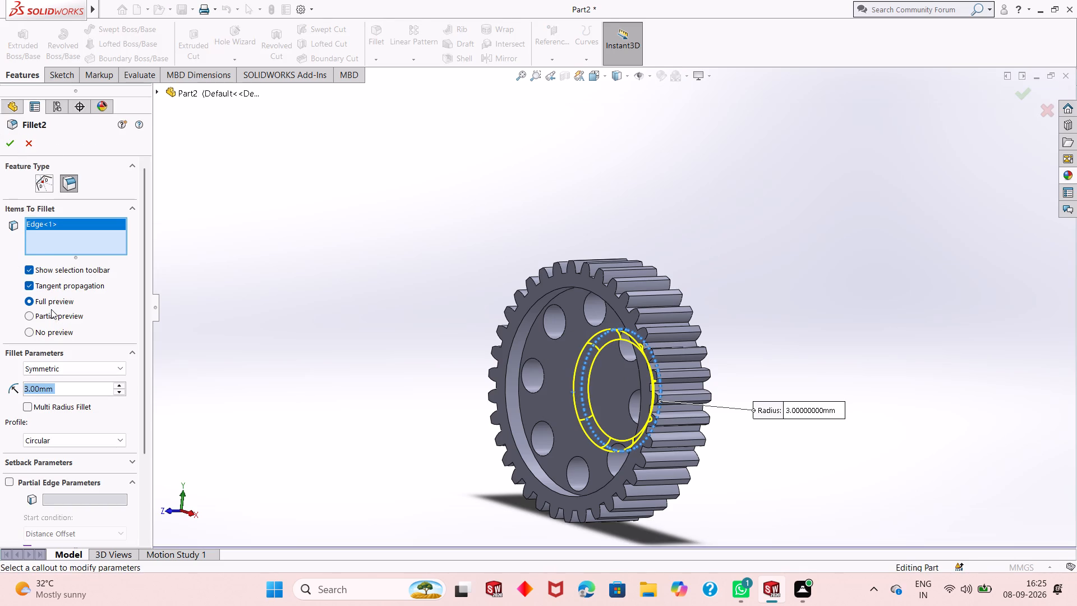
pyautogui.press('Escape')
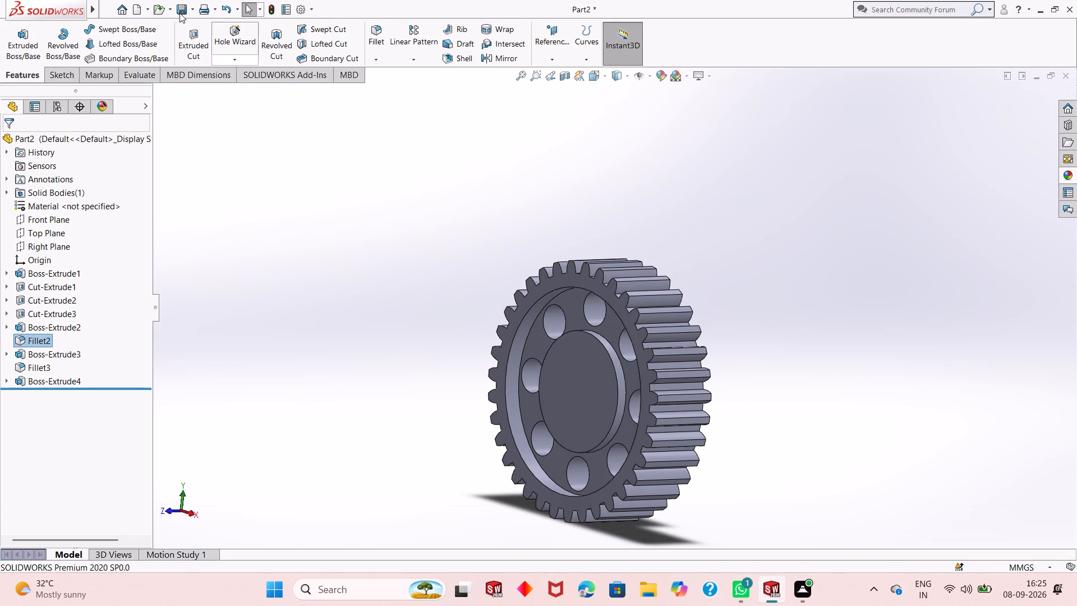
# Fillet the outer circular edge of the 35 mm boss opposite the hub with a 3 mm radius.
pyautogui.click(370, 35)
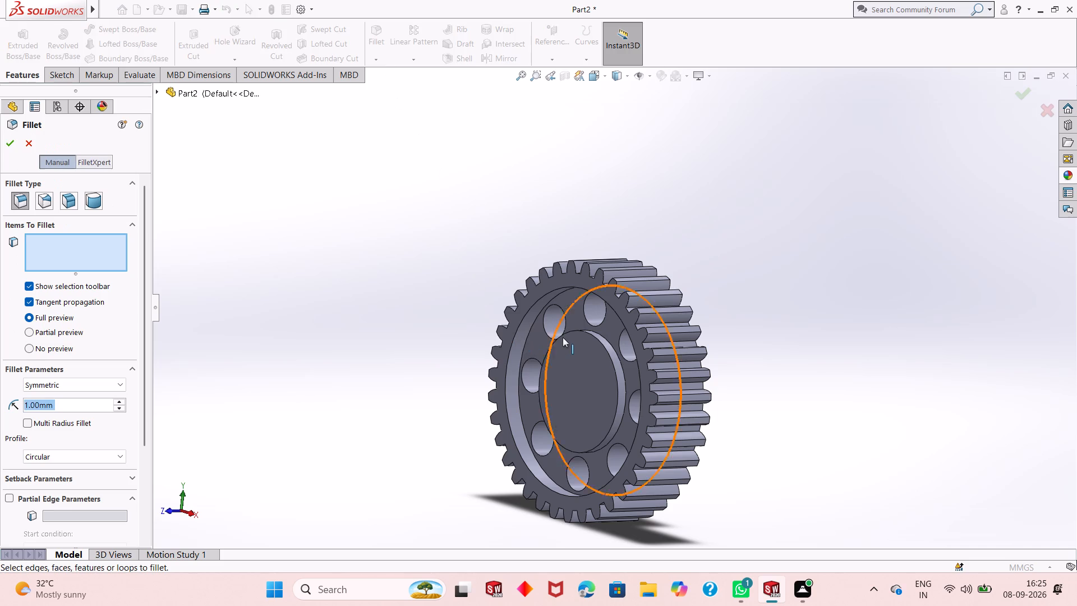
pyautogui.click(589, 335)
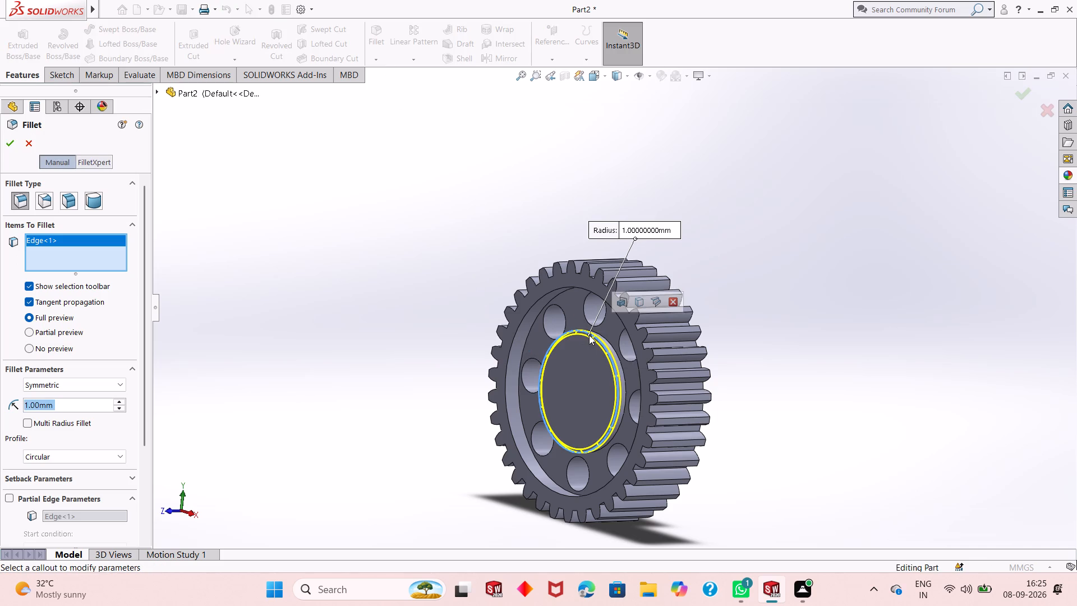
pyautogui.press('3')
pyautogui.press('Return')
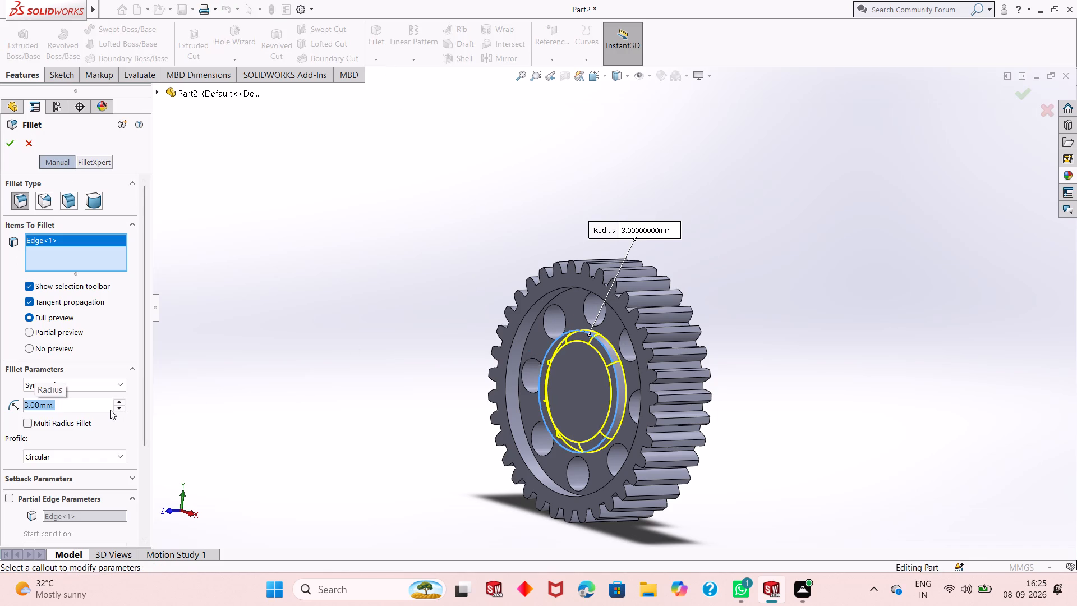
pyautogui.click(4, 140)
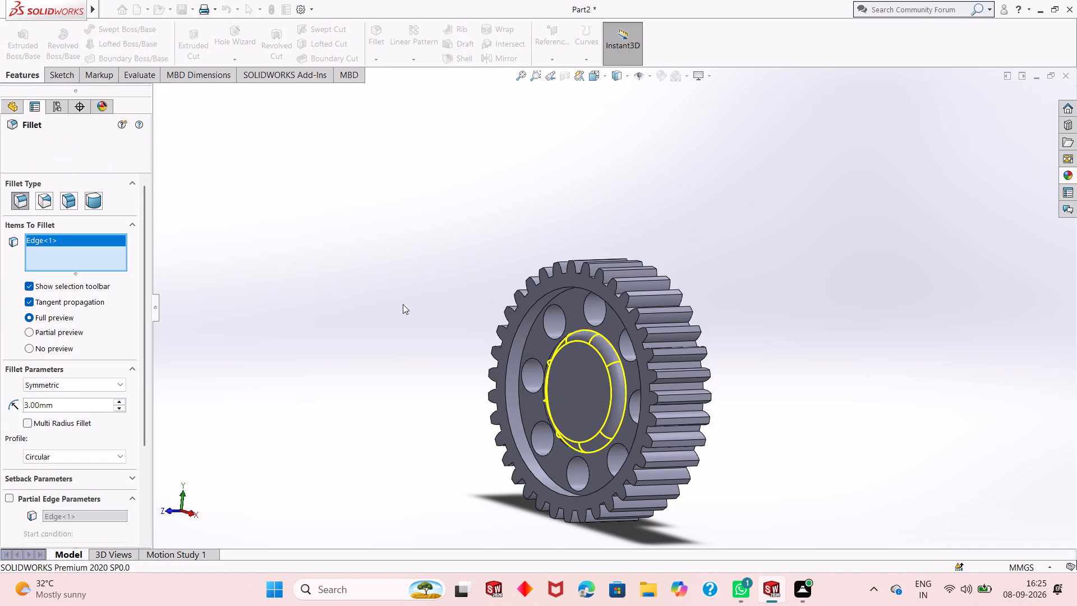
# Start a sketch on the flat face of the newly filleted boss and draw an origin-centred circle about 23.3 mm in diameter.
pyautogui.moveTo(698, 358); pyautogui.dragTo(599, 383, button='middle')
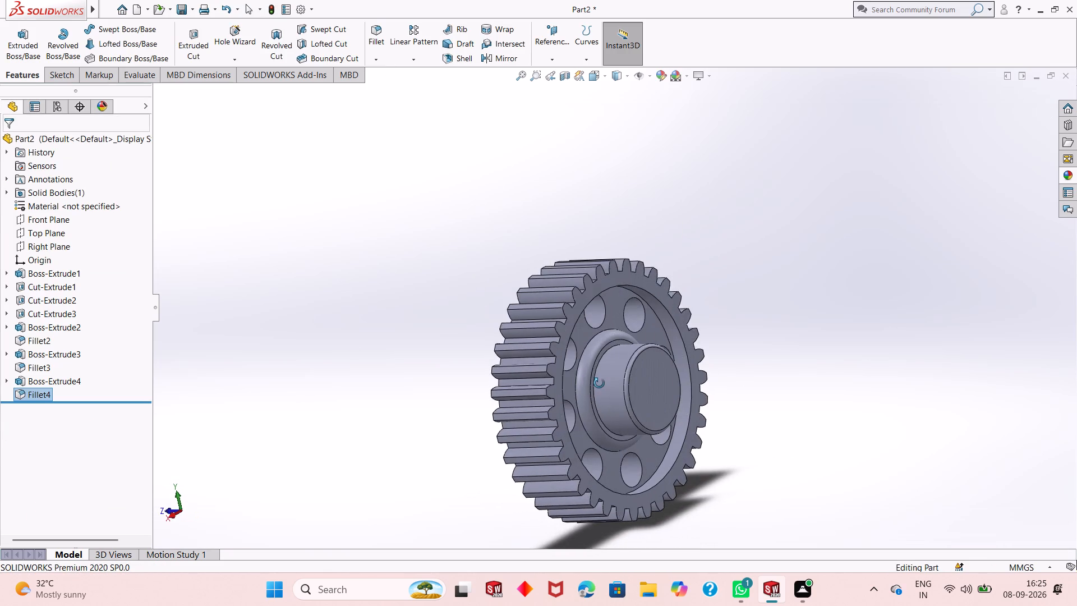
pyautogui.moveTo(599, 383); pyautogui.dragTo(751, 370, button='middle')
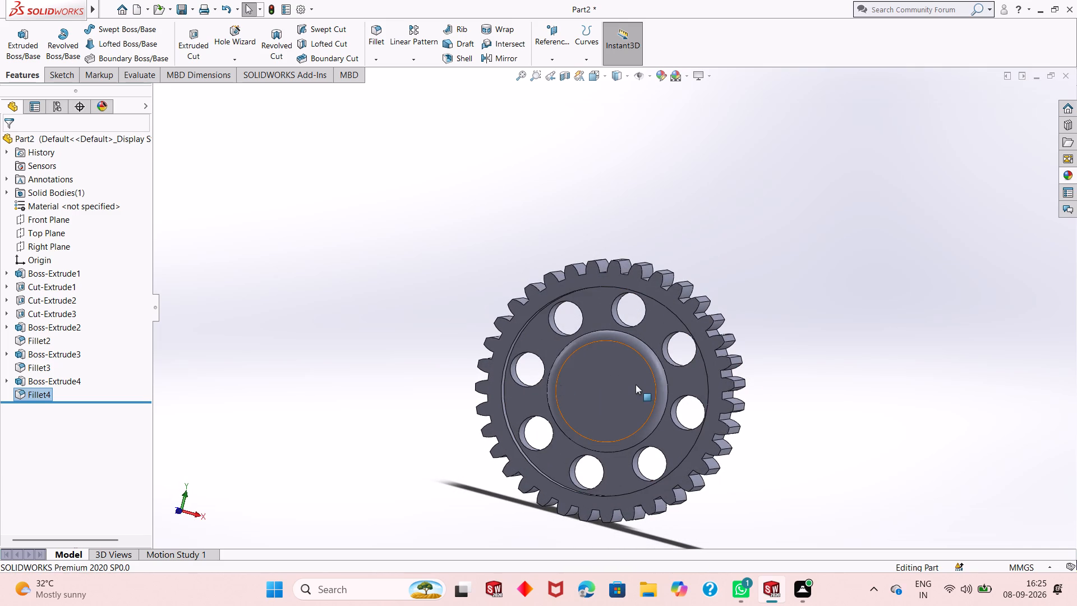
pyautogui.click(636, 384)
pyautogui.click(680, 356)
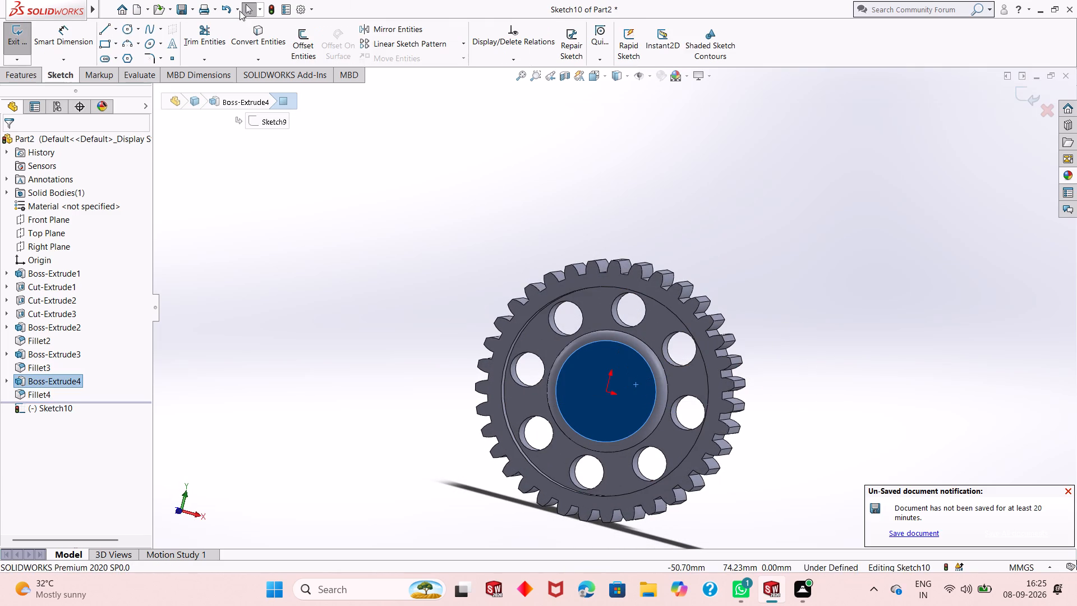
pyautogui.press('Escape')
pyautogui.click(125, 26)
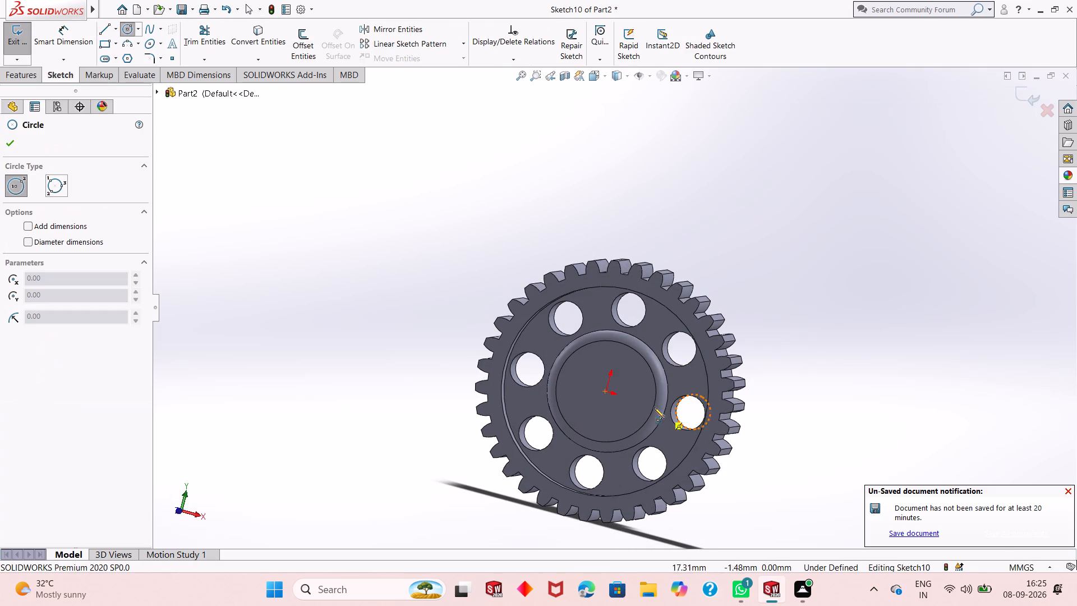
pyautogui.click(605, 392)
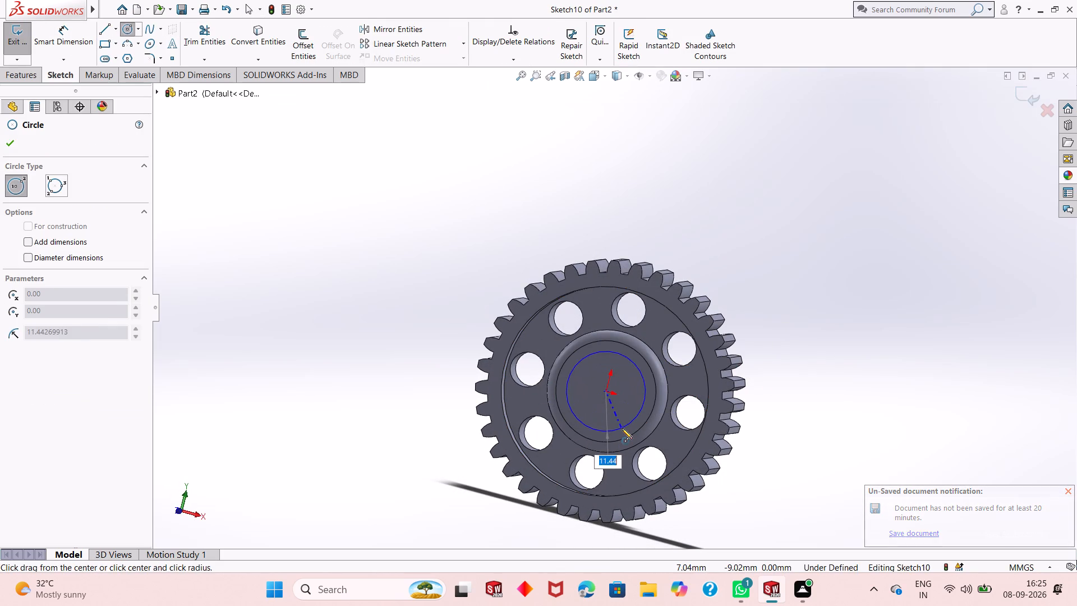
pyautogui.click(622, 429)
pyautogui.rightClick(622, 429)
pyautogui.click(652, 434)
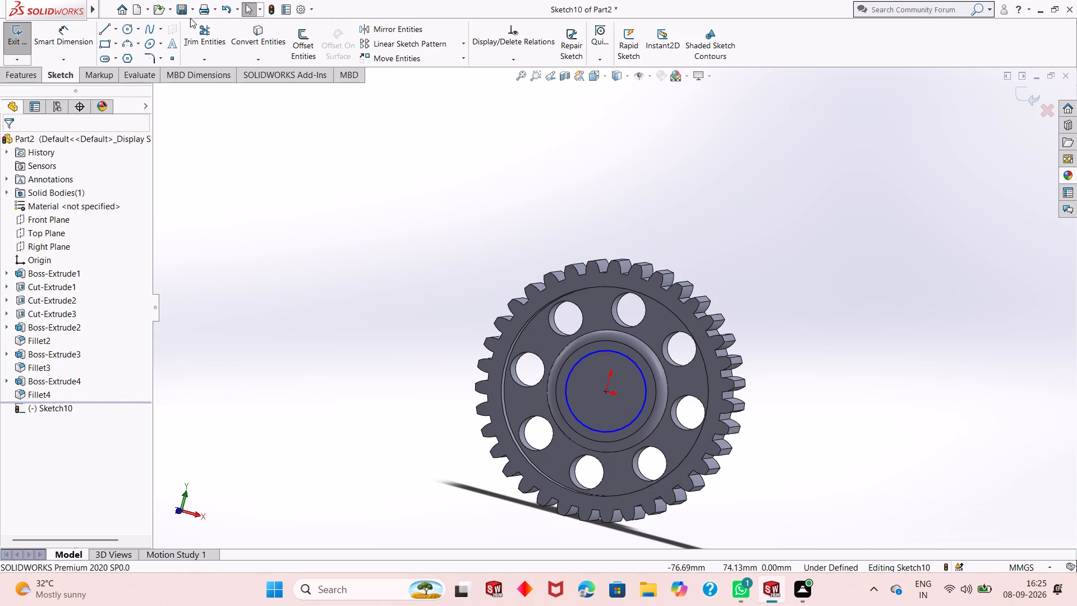
# Dimension the circle on the boss face and set its diameter to 26 mm.
pyautogui.click(81, 40)
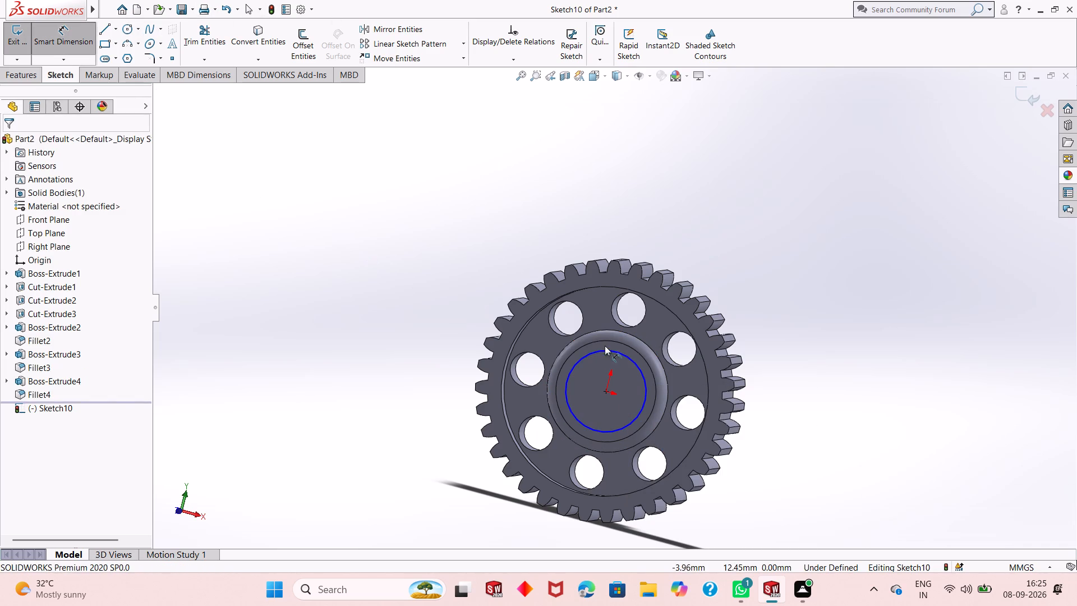
pyautogui.click(608, 348)
pyautogui.click(768, 304)
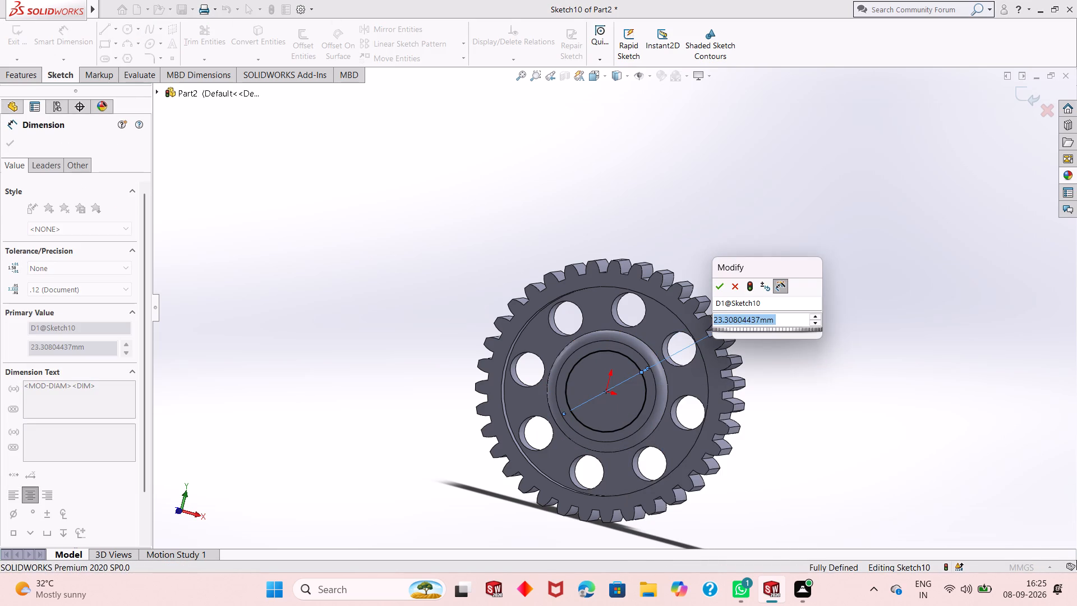
pyautogui.write('26')
pyautogui.press('Return')
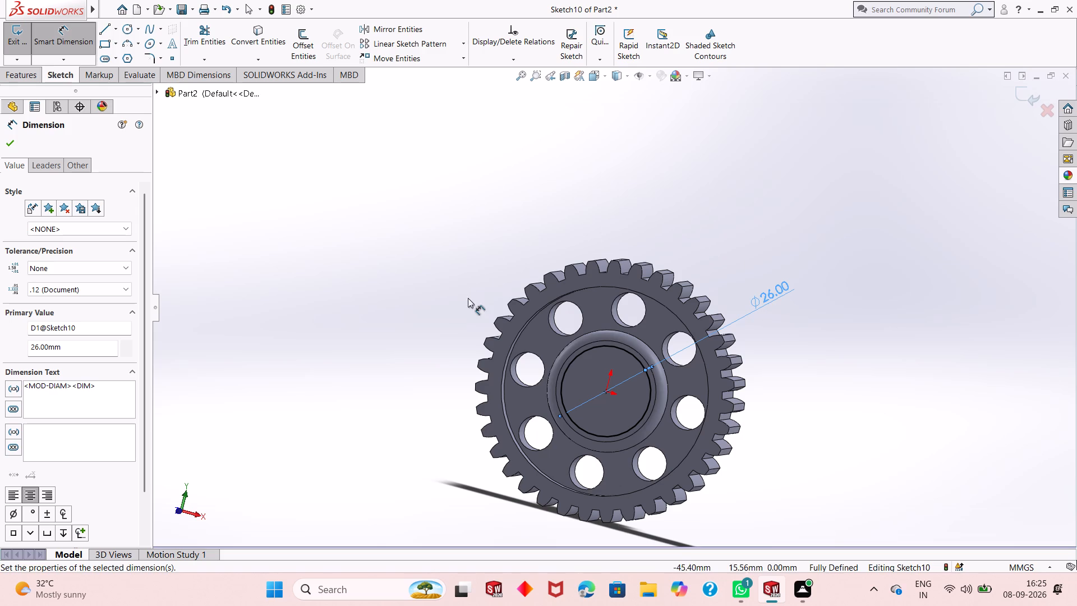
# Extrude the 26 mm circle 12 mm outward from the boss face as a blind hub merged with the gear.
pyautogui.click(9, 80)
pyautogui.click(19, 56)
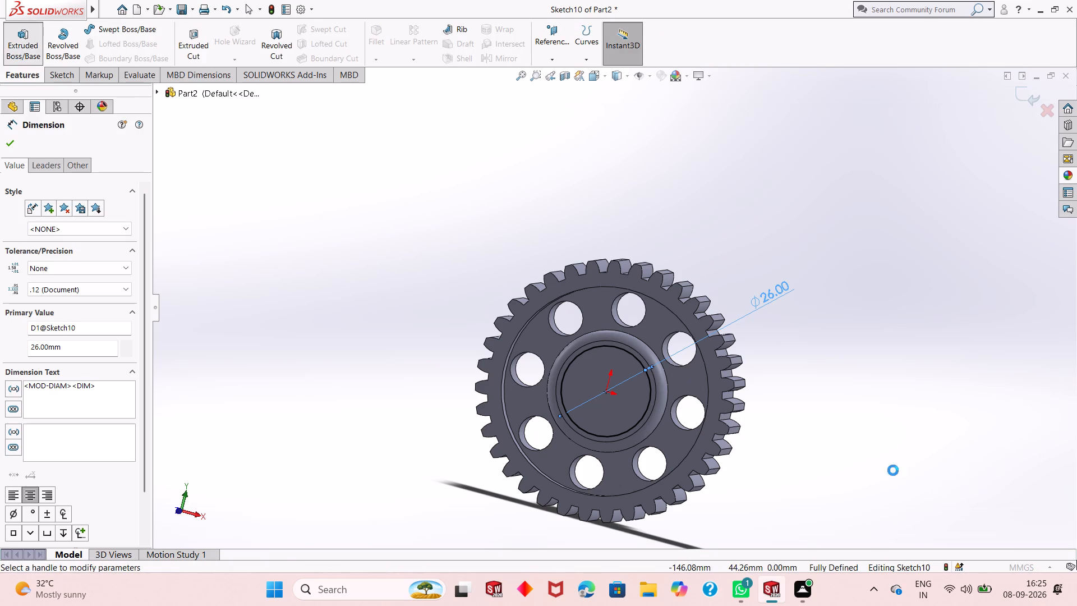
pyautogui.moveTo(841, 387); pyautogui.dragTo(774, 429, button='middle')
pyautogui.doubleClick(92, 272)
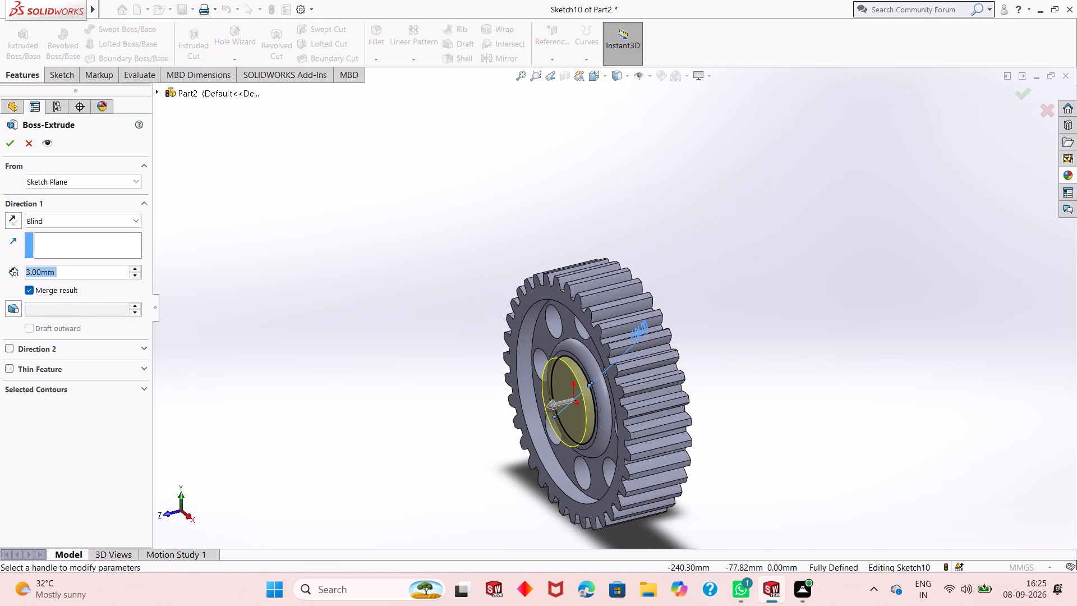
pyautogui.write('12')
pyautogui.press('Return')
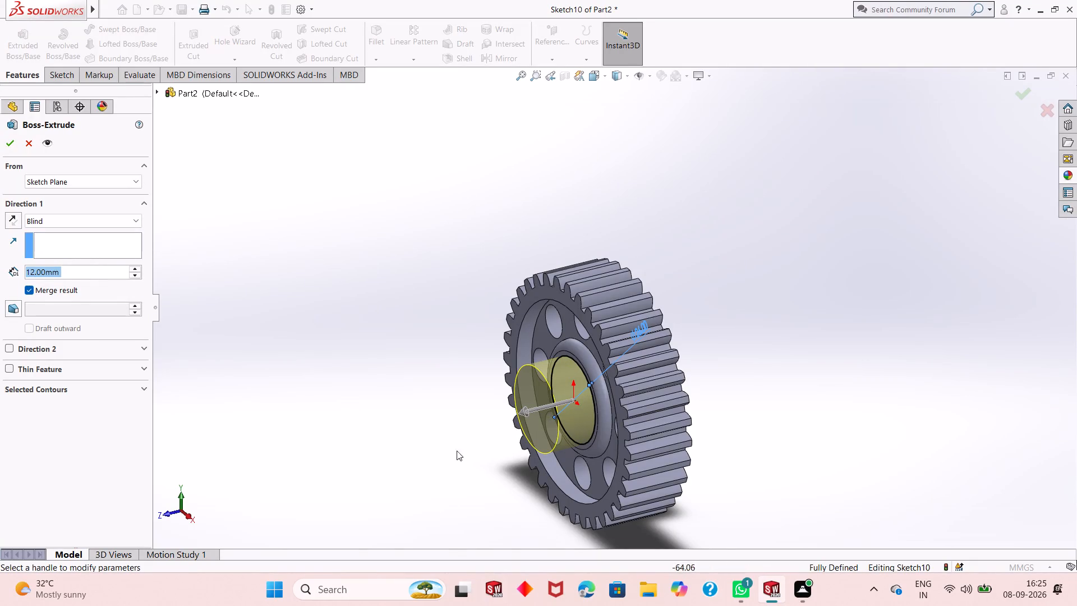
pyautogui.click(9, 146)
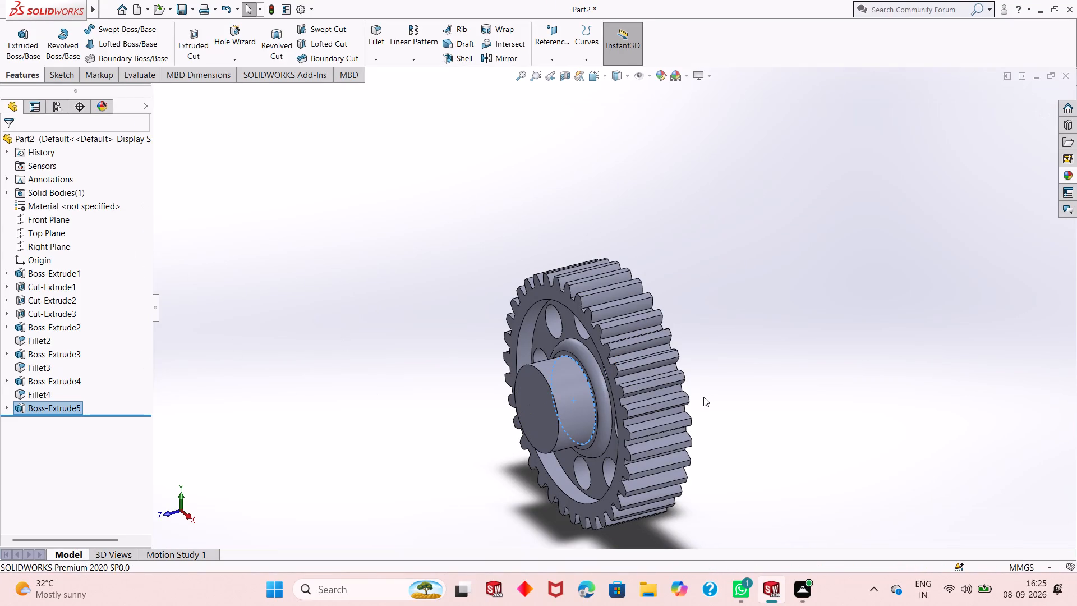
pyautogui.press('Escape')
# Fillet the circular outer end edge of the new 12 mm long hub with a 1 mm radius.
pyautogui.moveTo(703, 398); pyautogui.dragTo(647, 415, button='middle')
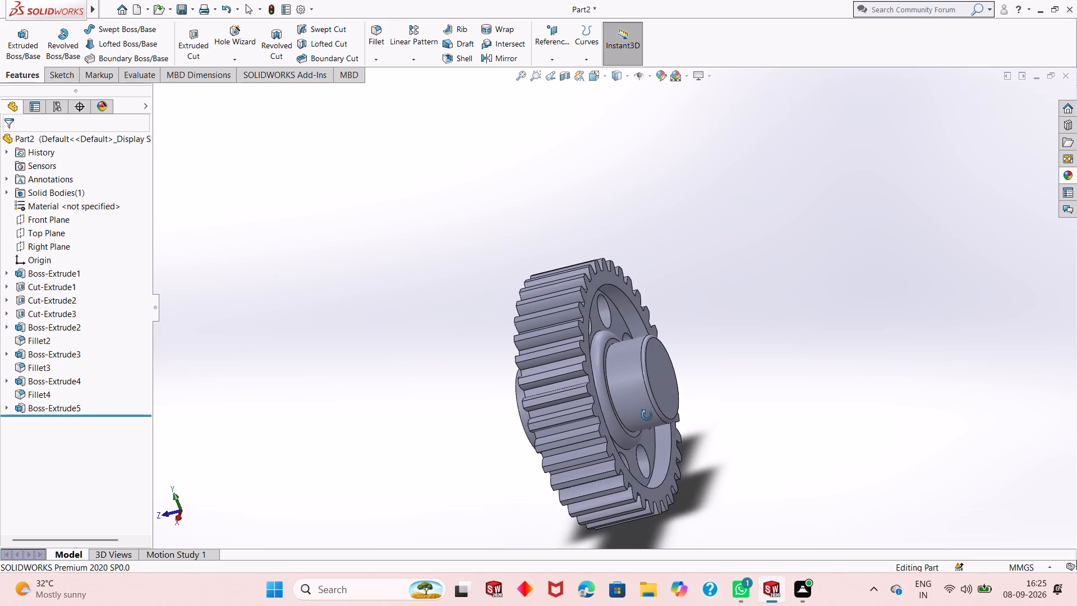
pyautogui.moveTo(647, 415); pyautogui.dragTo(776, 359, button='middle')
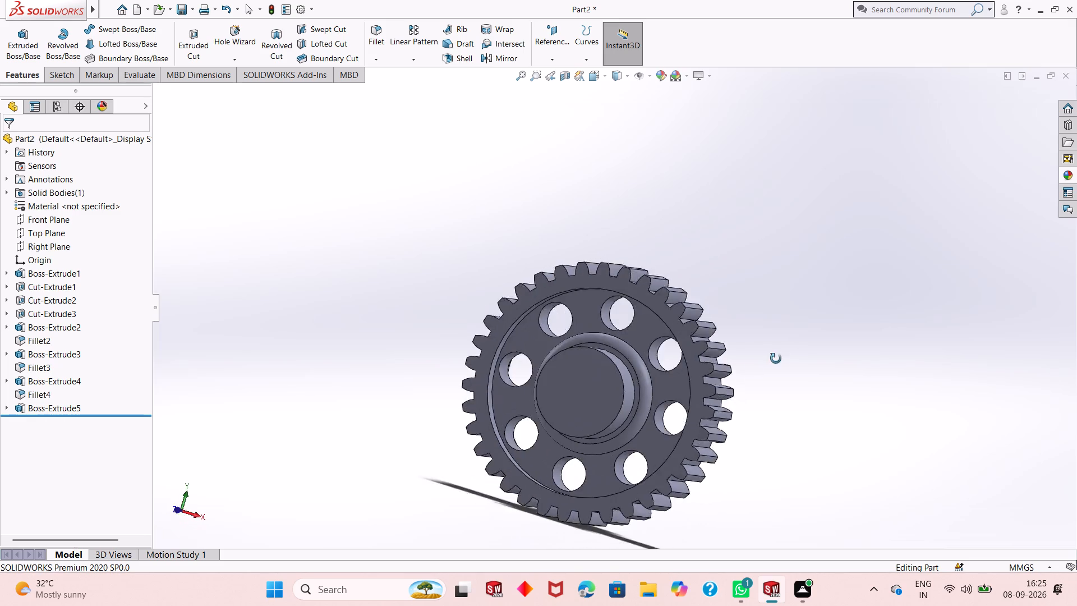
pyautogui.moveTo(776, 359); pyautogui.dragTo(632, 277, button='middle')
pyautogui.moveTo(641, 271); pyautogui.dragTo(676, 257, button='middle')
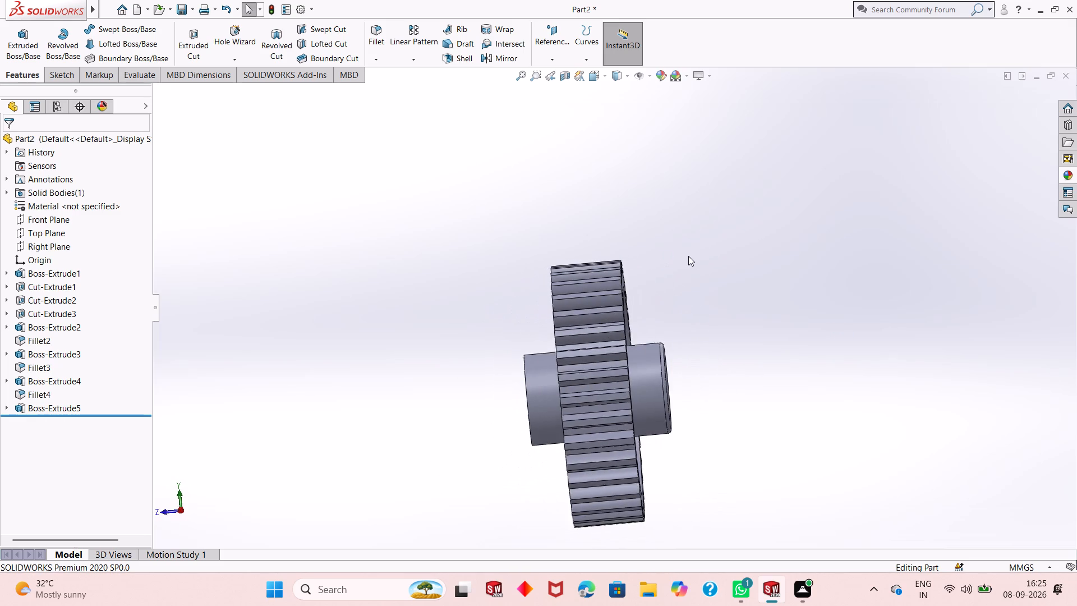
pyautogui.moveTo(689, 255); pyautogui.dragTo(716, 297, button='middle')
pyautogui.moveTo(573, 447); pyautogui.dragTo(612, 420, button='middle')
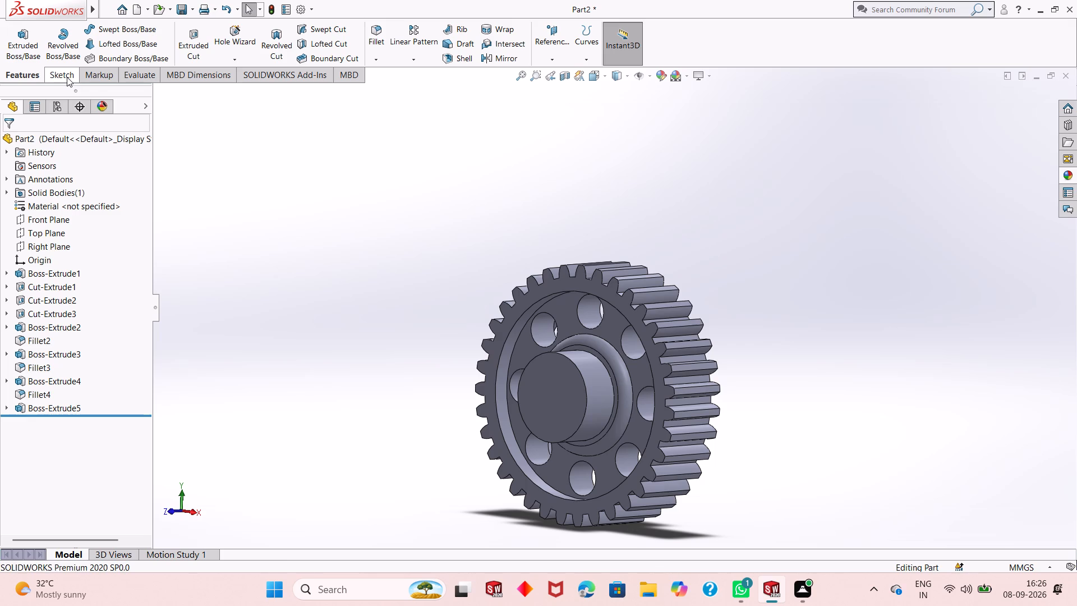
pyautogui.click(376, 27)
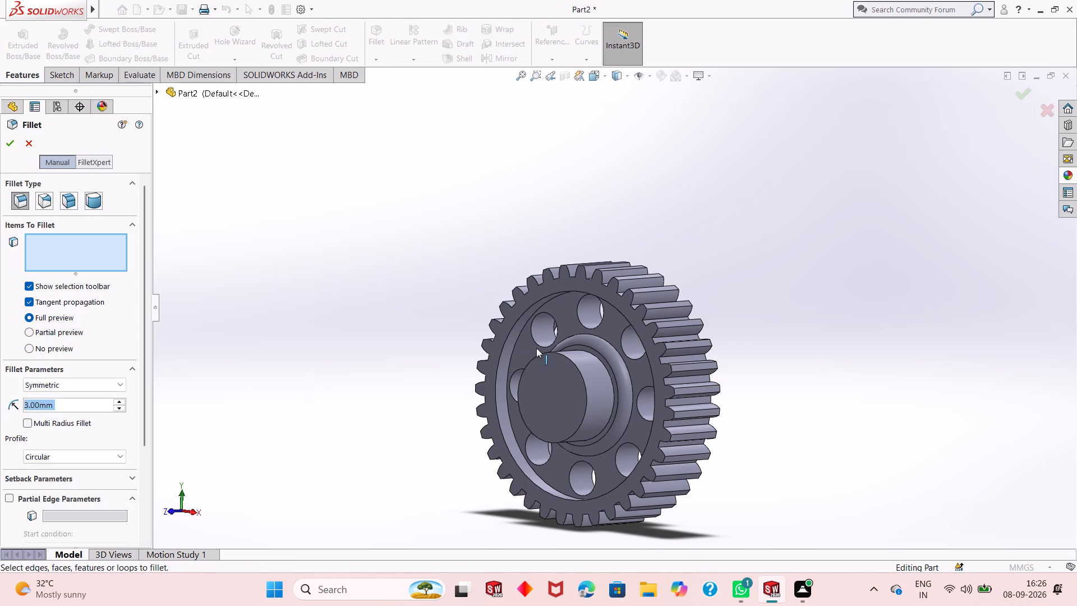
pyautogui.click(573, 362)
pyautogui.press('1')
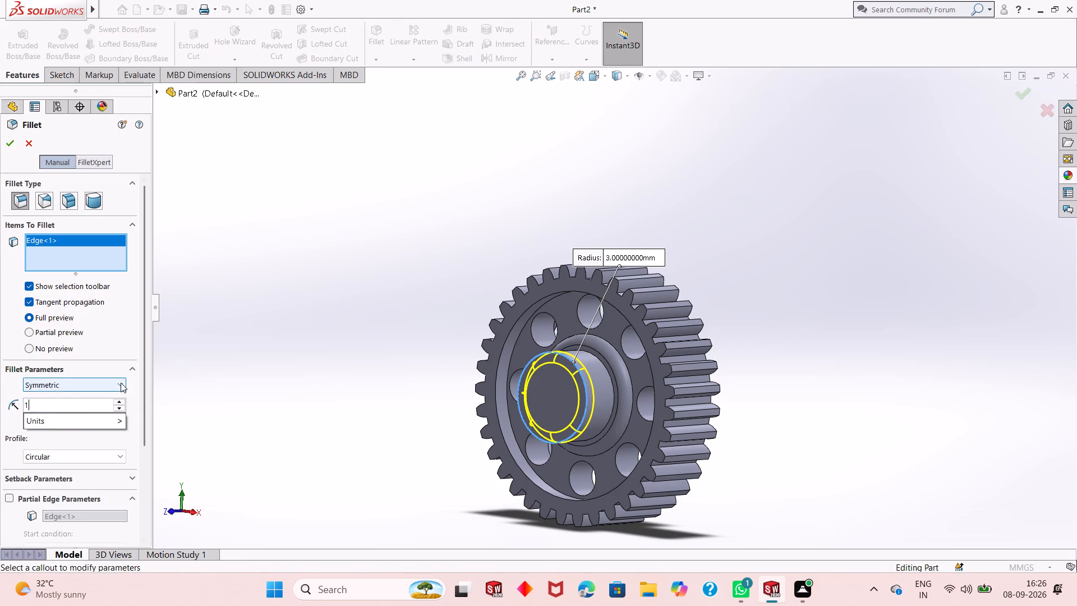
pyautogui.press('Return')
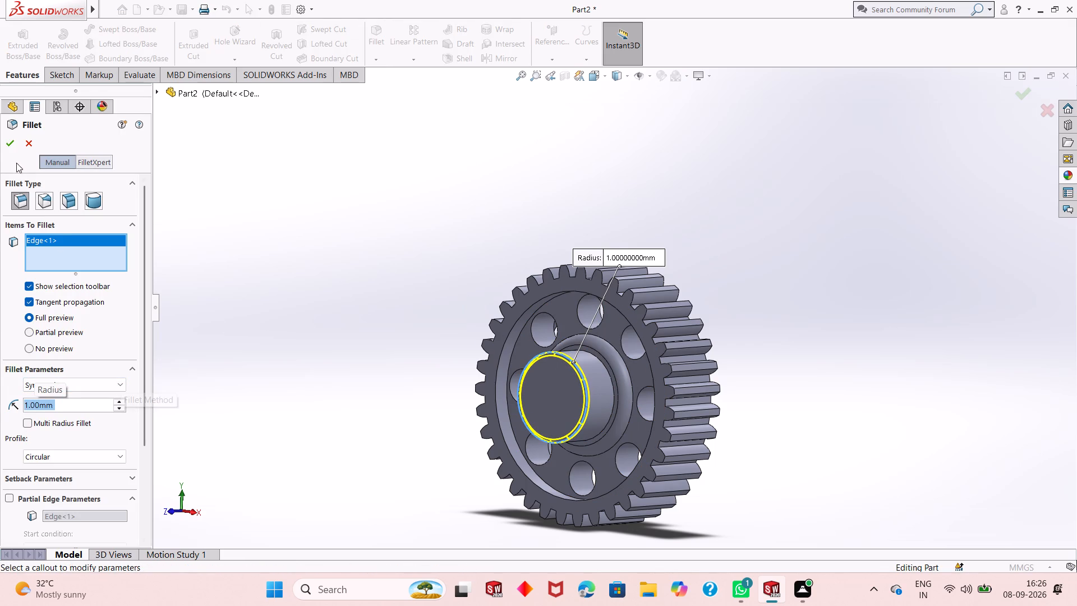
pyautogui.click(11, 148)
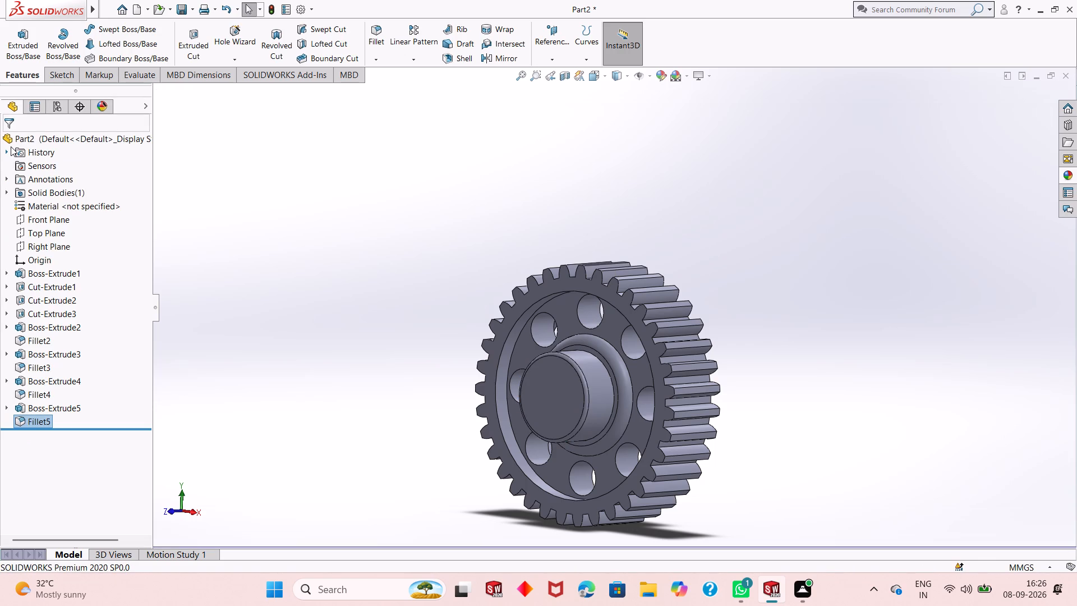
# Start a sketch on the end face of the newly filleted hub and draw an origin-centred circle about 12.1 mm in diameter.
pyautogui.click(554, 397)
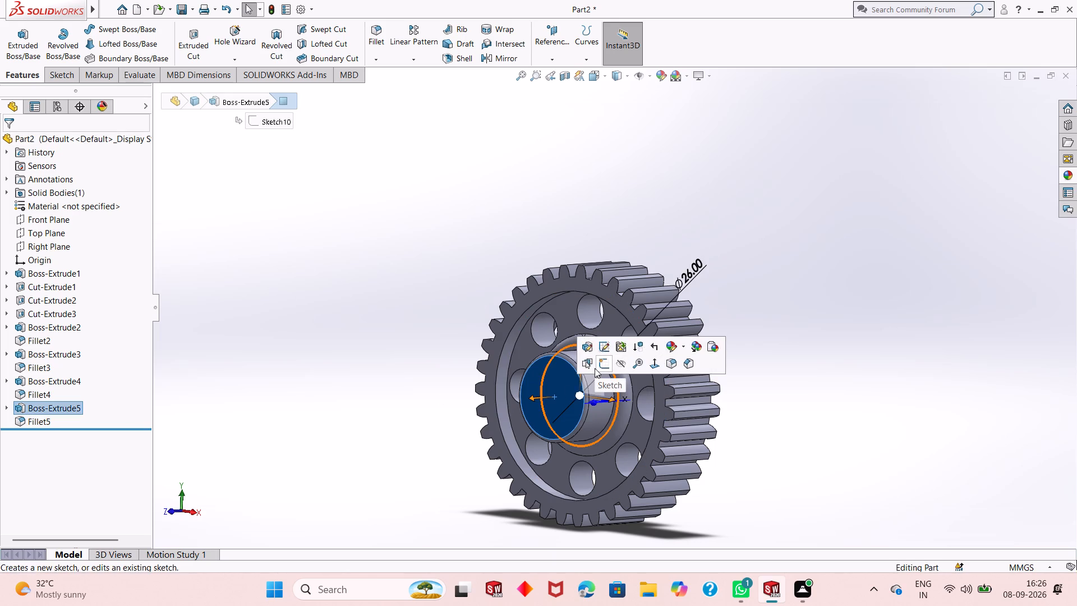
pyautogui.click(606, 365)
pyautogui.press('Escape')
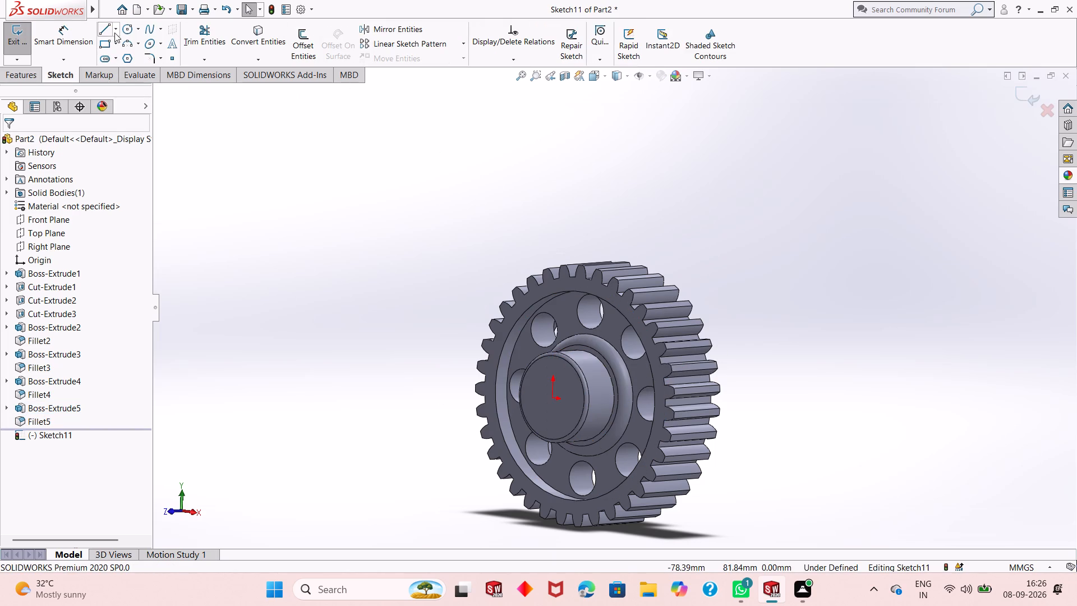
pyautogui.click(129, 26)
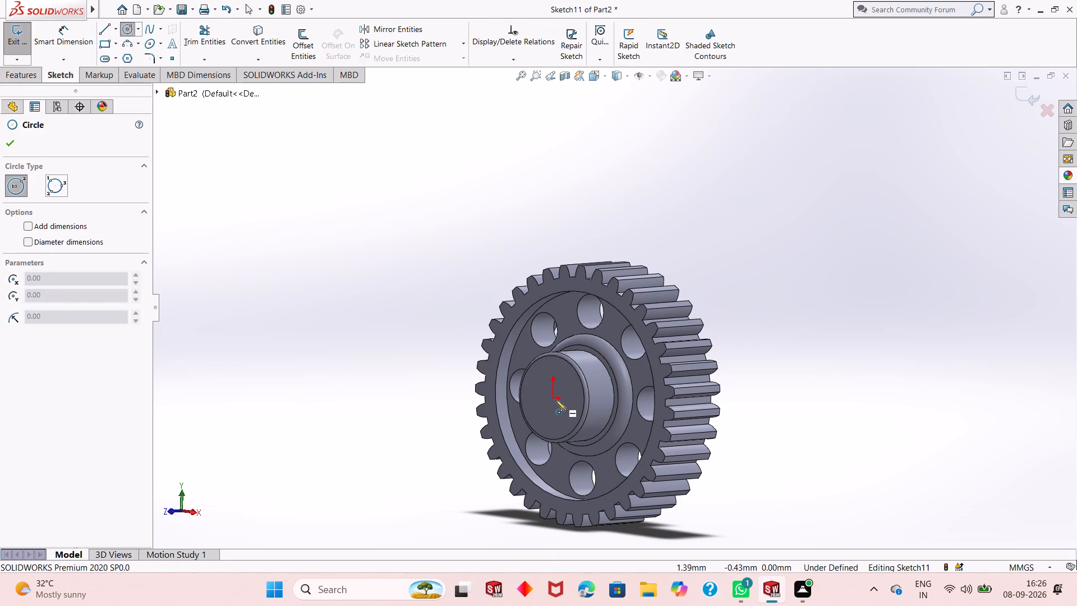
pyautogui.click(554, 400)
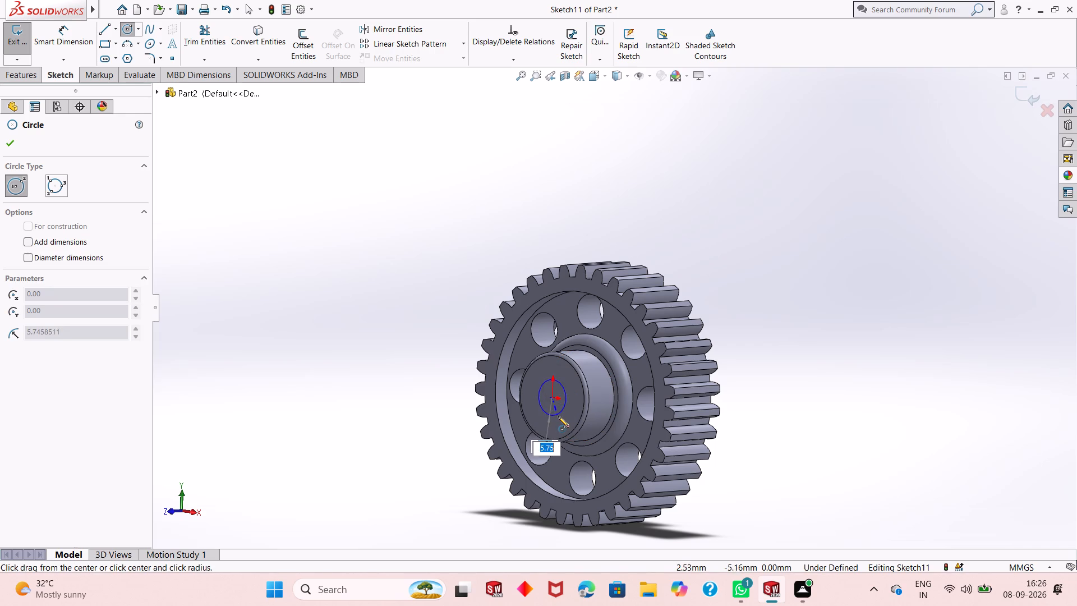
pyautogui.click(558, 417)
pyautogui.rightClick(558, 417)
pyautogui.click(578, 426)
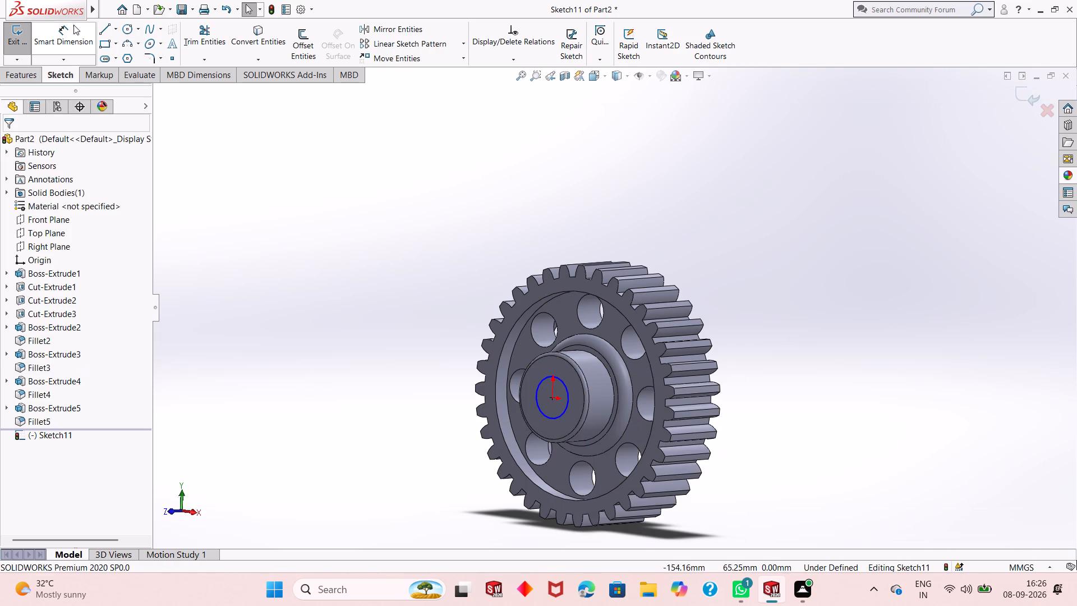
# Dimension the circle on the hub's end face and set its diameter to 20 mm.
pyautogui.click(73, 25)
pyautogui.click(565, 403)
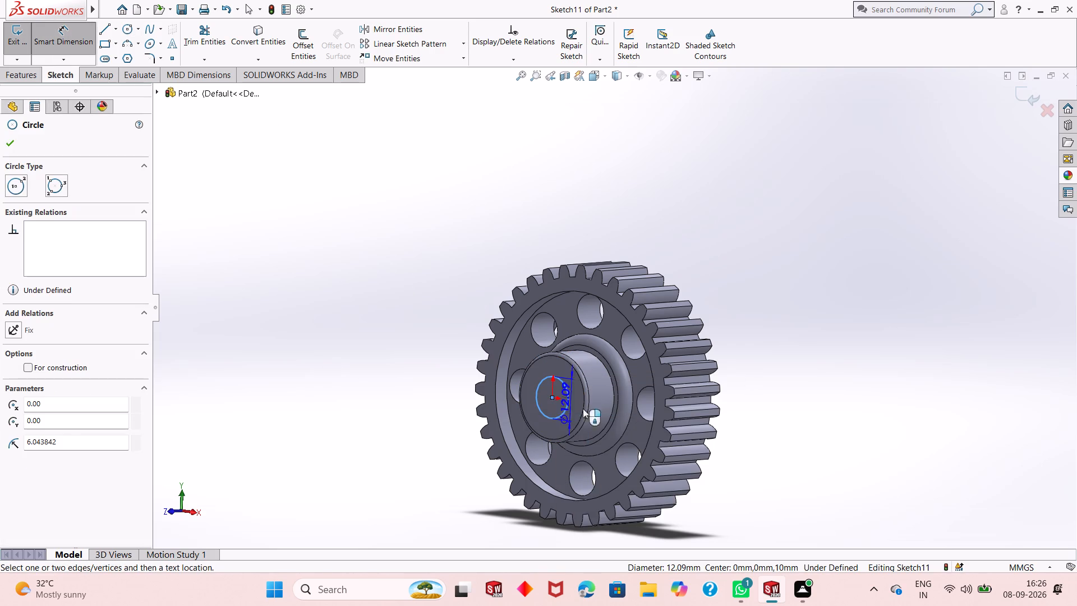
pyautogui.click(764, 466)
pyautogui.press('2')
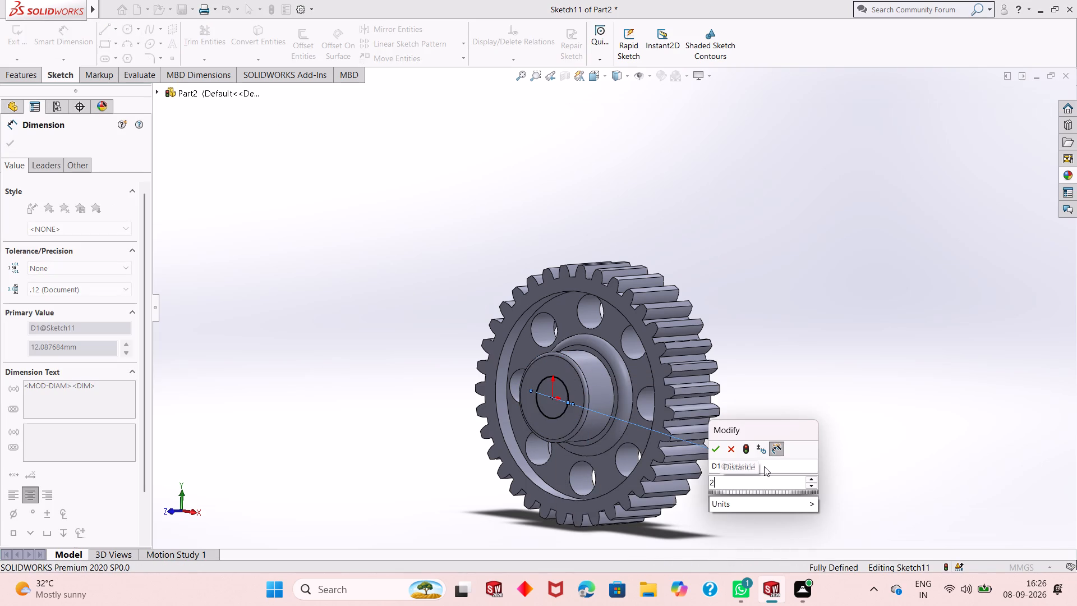
pyautogui.press('0')
pyautogui.press('Return')
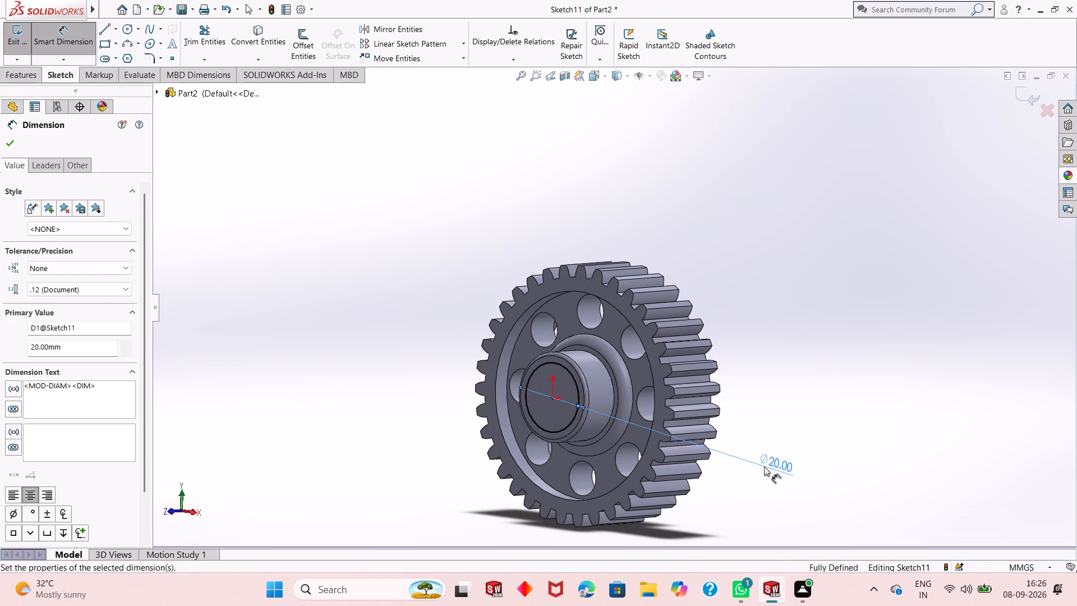
pyautogui.click(13, 142)
# Cut-extrude the 20 mm circle Through All to bore the hubs and gear along their axis.
pyautogui.click(19, 70)
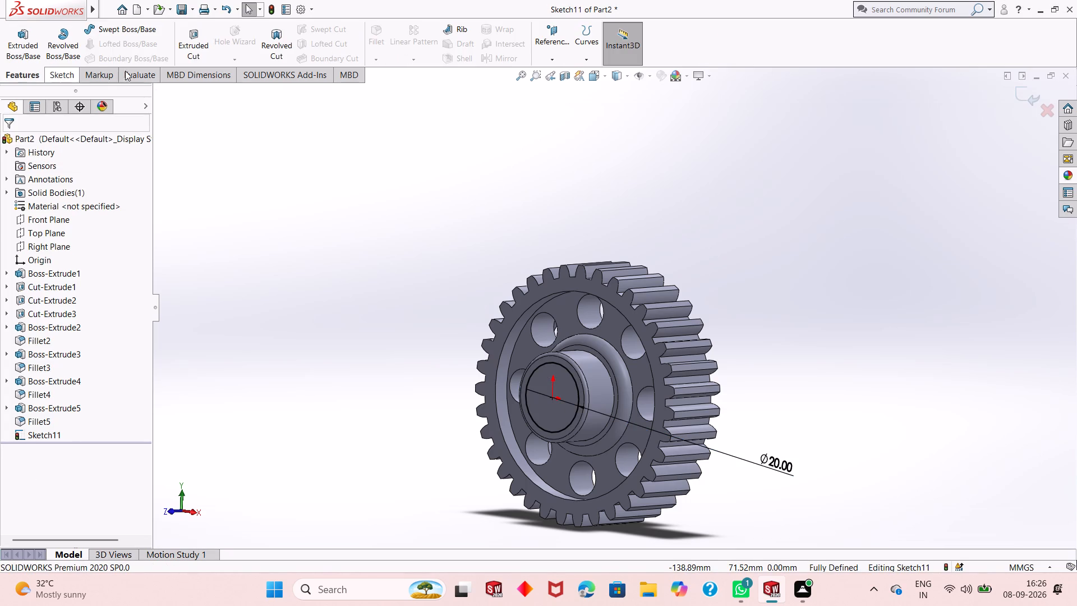
pyautogui.click(194, 49)
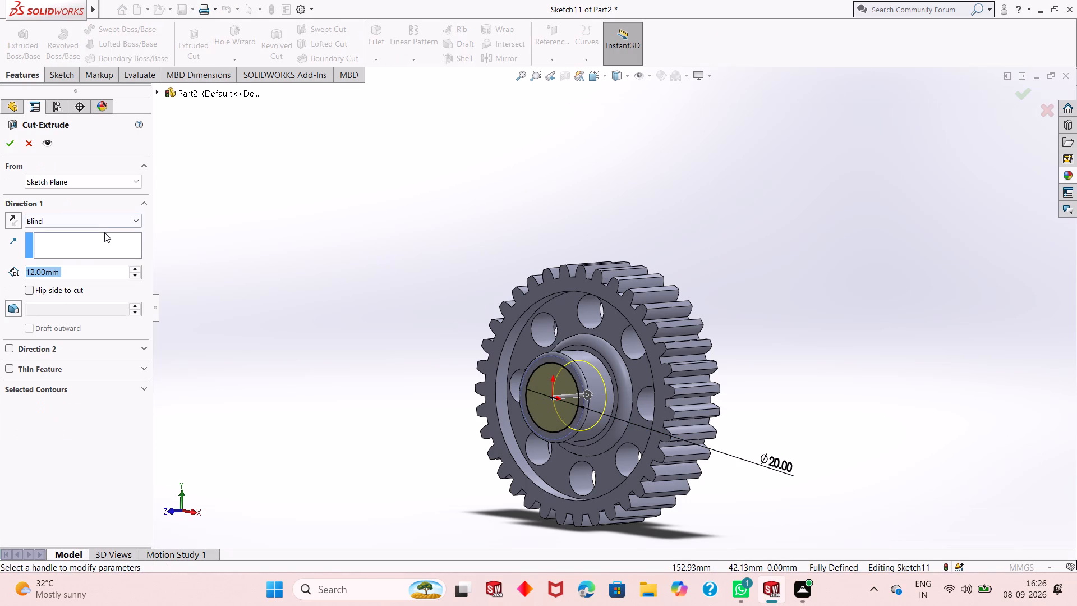
pyautogui.click(99, 216)
pyautogui.click(107, 243)
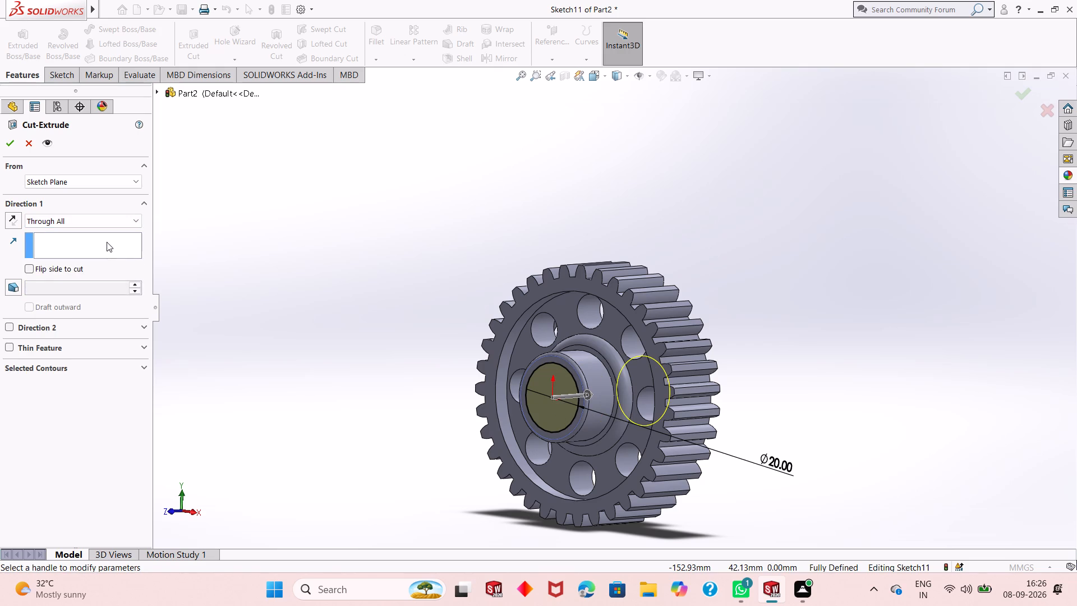
pyautogui.click(10, 147)
pyautogui.press('Escape')
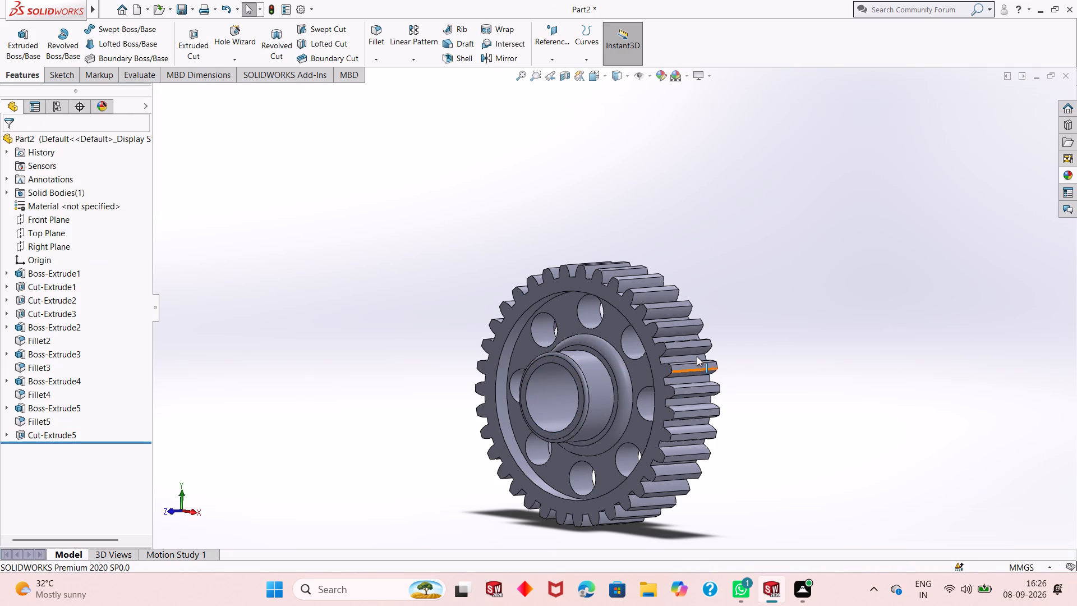
# Examine the bored gear and its hubs from both sides.
pyautogui.moveTo(625, 378); pyautogui.dragTo(717, 332, button='middle')
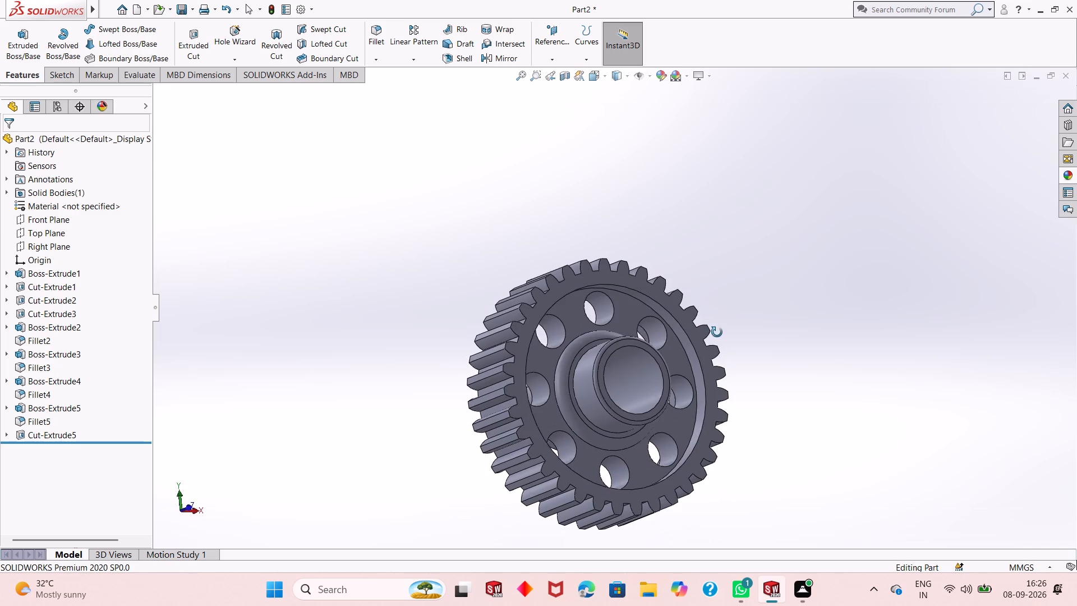
pyautogui.moveTo(717, 332); pyautogui.dragTo(738, 327, button='middle')
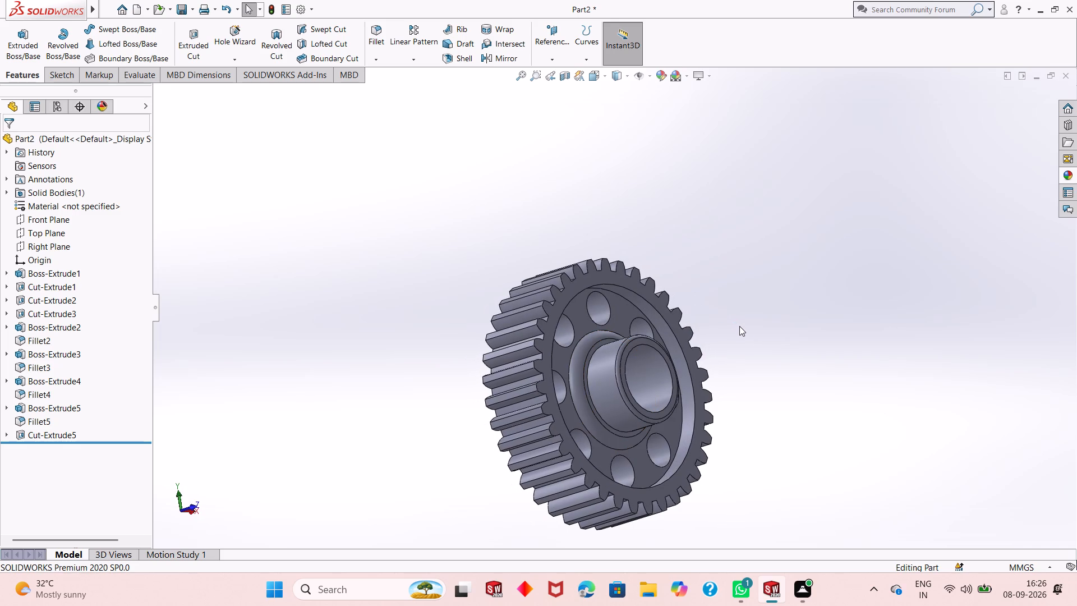
pyautogui.moveTo(739, 327); pyautogui.dragTo(613, 366, button='middle')
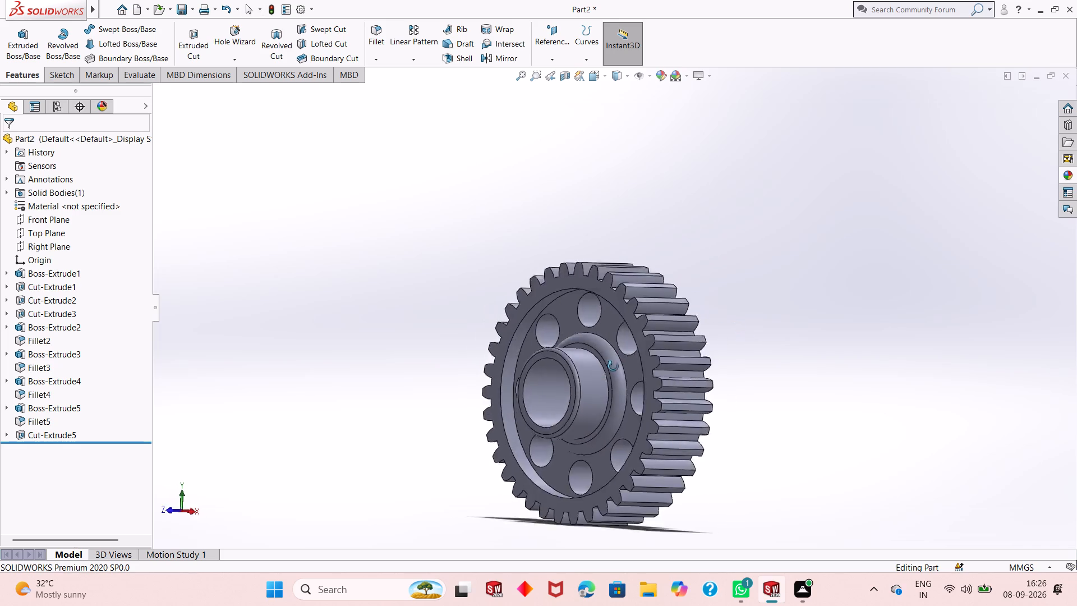
pyautogui.moveTo(613, 366); pyautogui.dragTo(471, 393, button='middle')
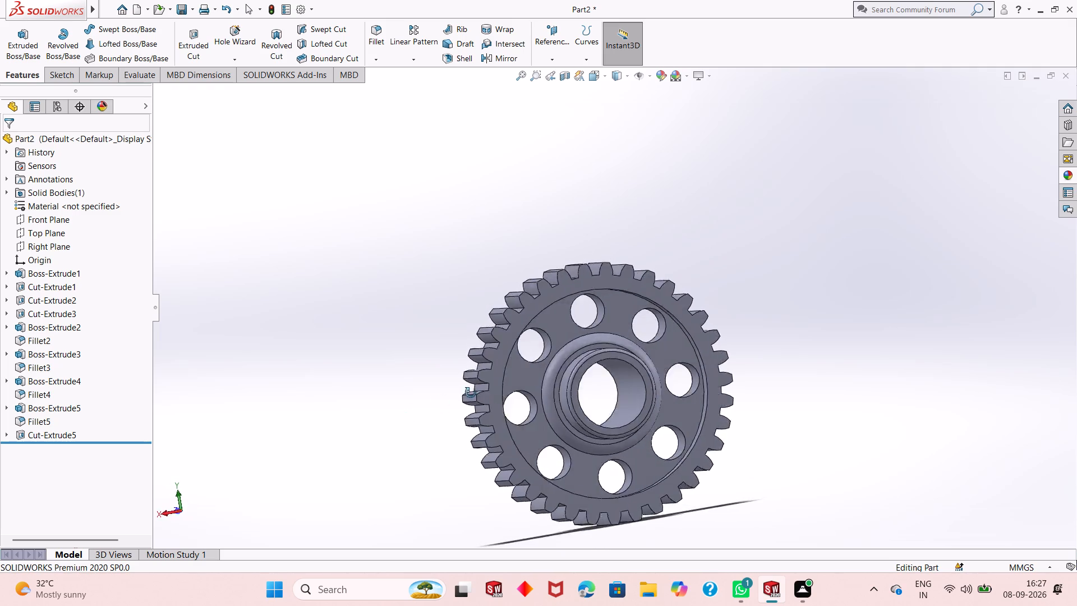
pyautogui.moveTo(471, 393); pyautogui.dragTo(674, 375, button='middle')
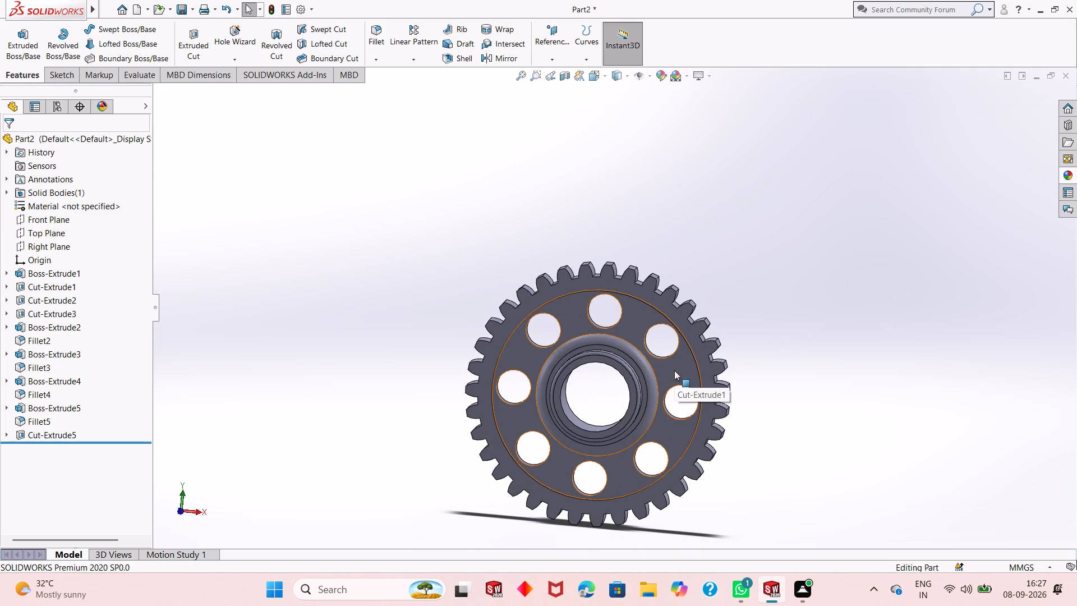
pyautogui.moveTo(757, 386); pyautogui.dragTo(714, 394, button='middle')
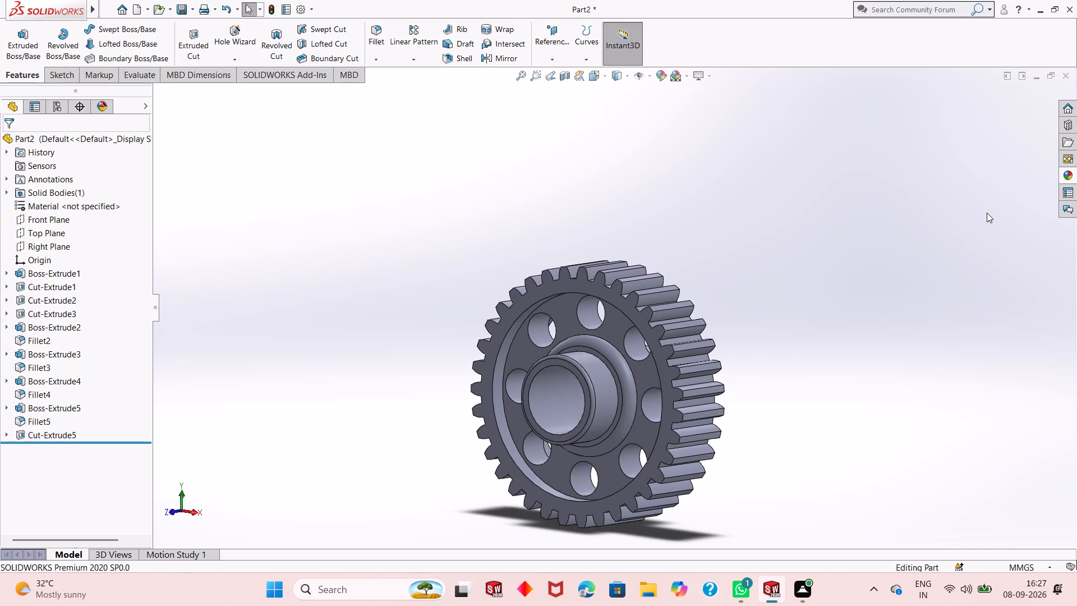
# Browse the Metal, Plastic, Painted, Rubber and Glass appearance categories for a finish for the gear.
pyautogui.click(1065, 174)
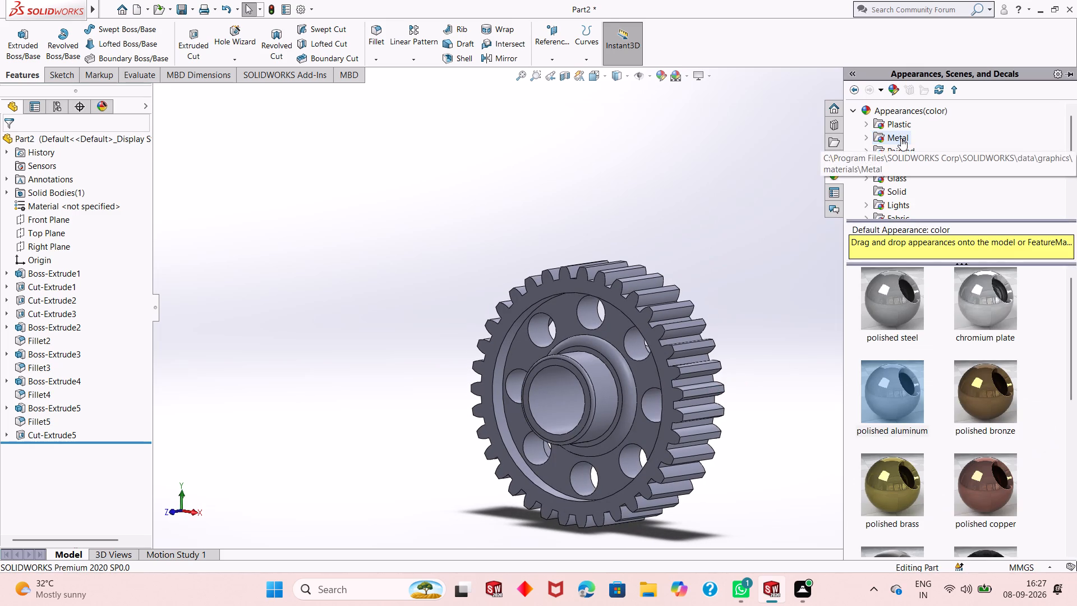
pyautogui.scroll(-5, 986, 394)
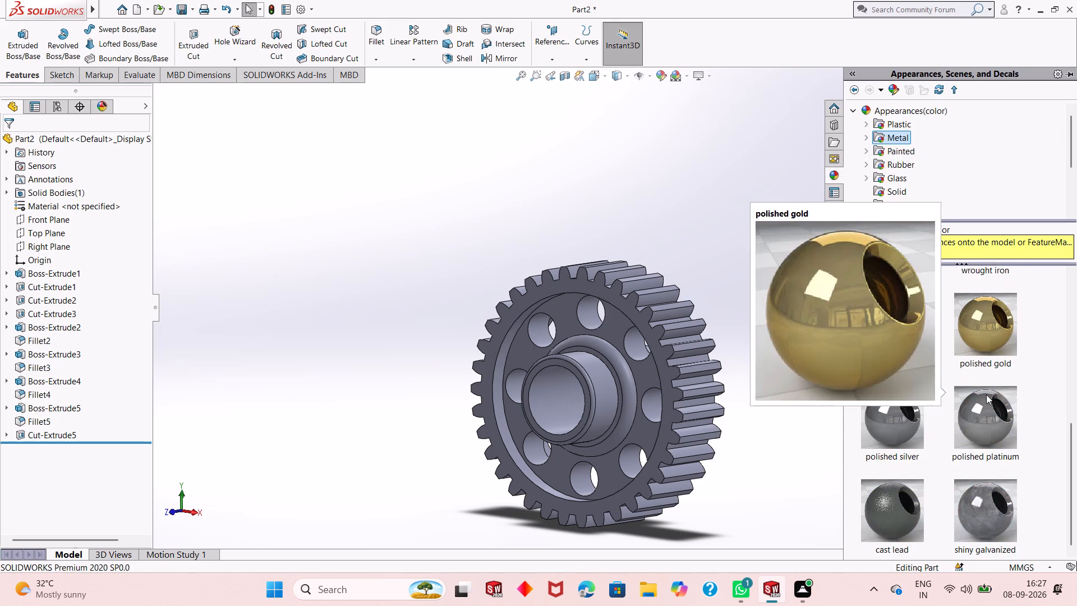
pyautogui.scroll(-5, 986, 394)
pyautogui.scroll(5, 1020, 378)
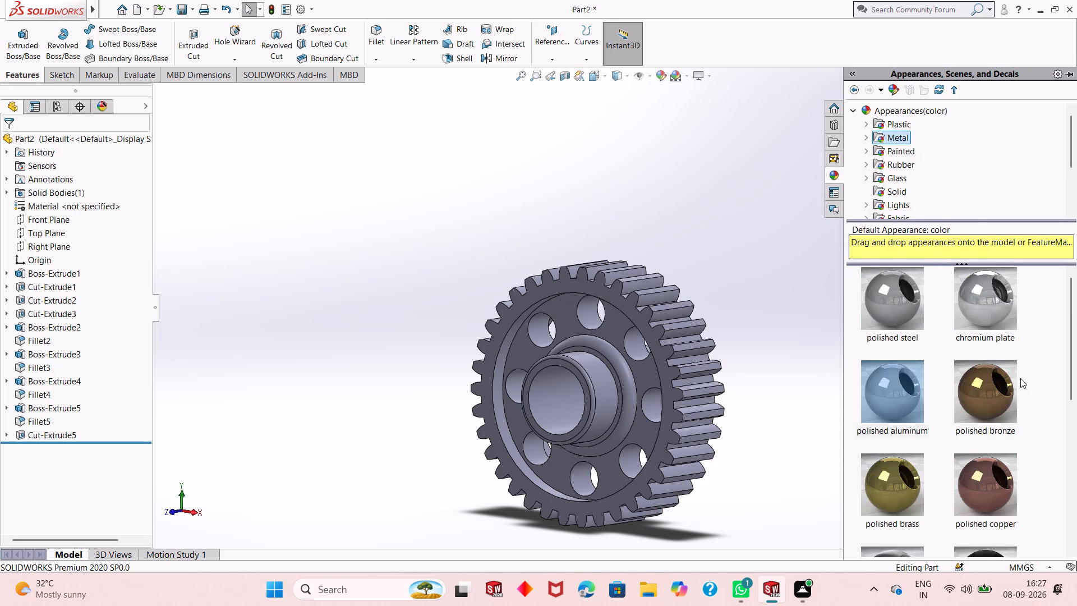
pyautogui.scroll(3, 1020, 378)
pyautogui.click(899, 127)
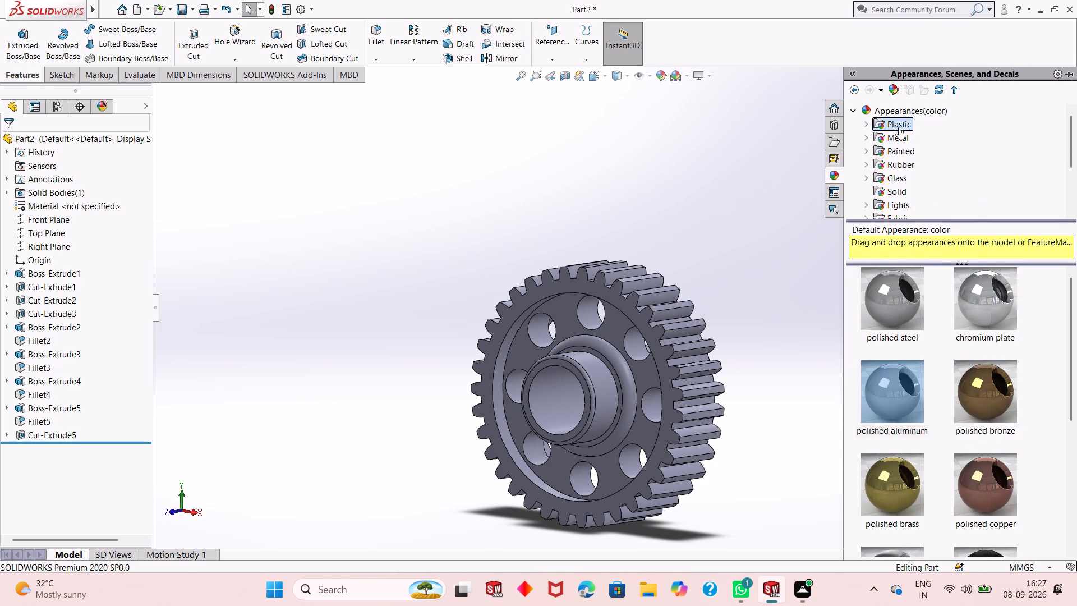
pyautogui.scroll(-4, 1013, 380)
pyautogui.scroll(3, 1013, 380)
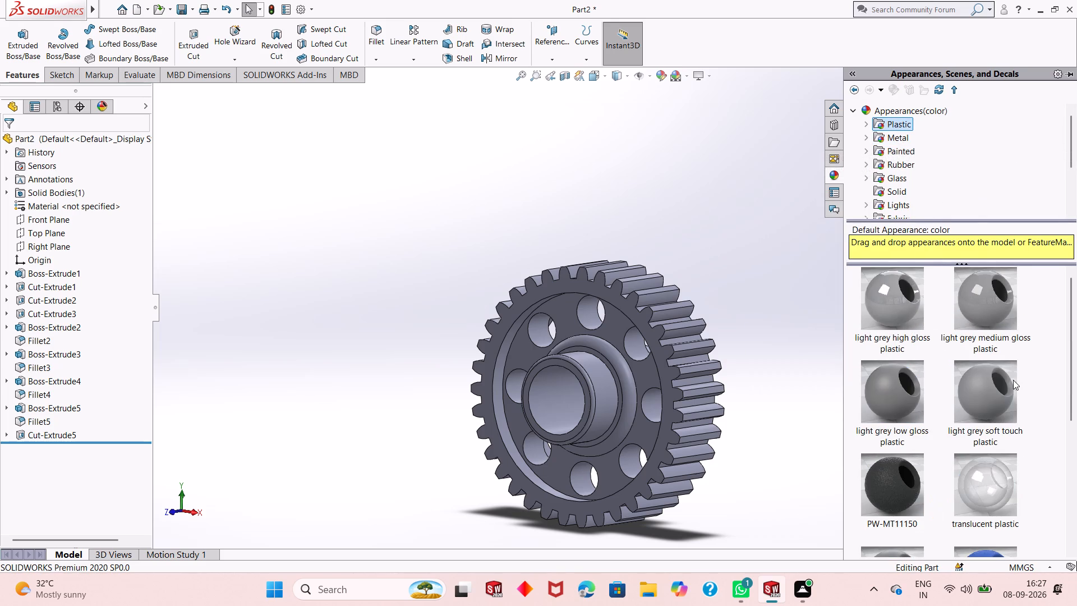
pyautogui.click(901, 149)
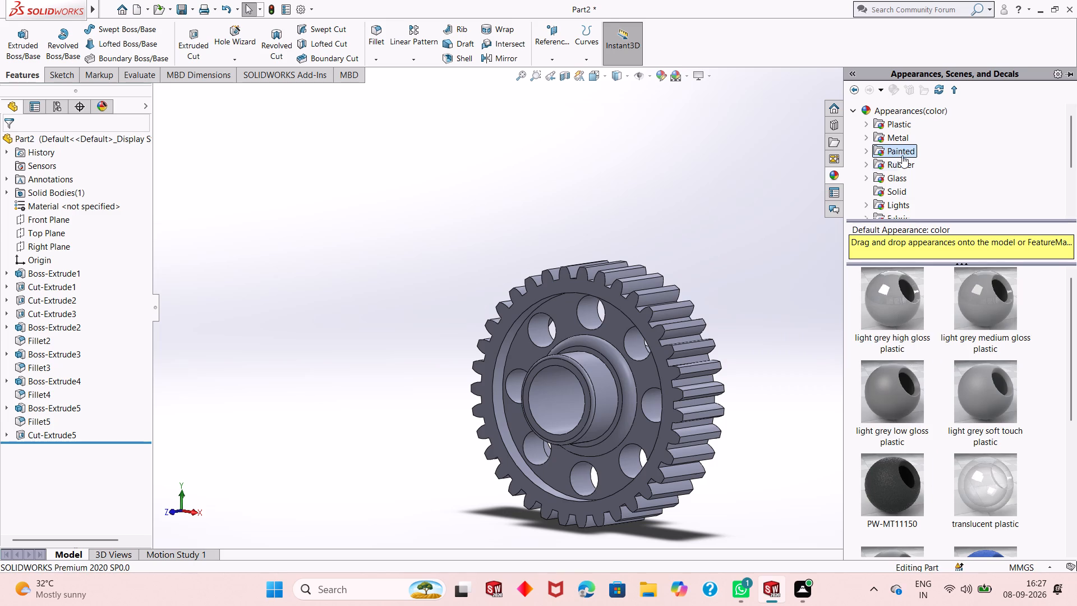
pyautogui.click(903, 161)
pyautogui.click(904, 170)
pyautogui.click(905, 179)
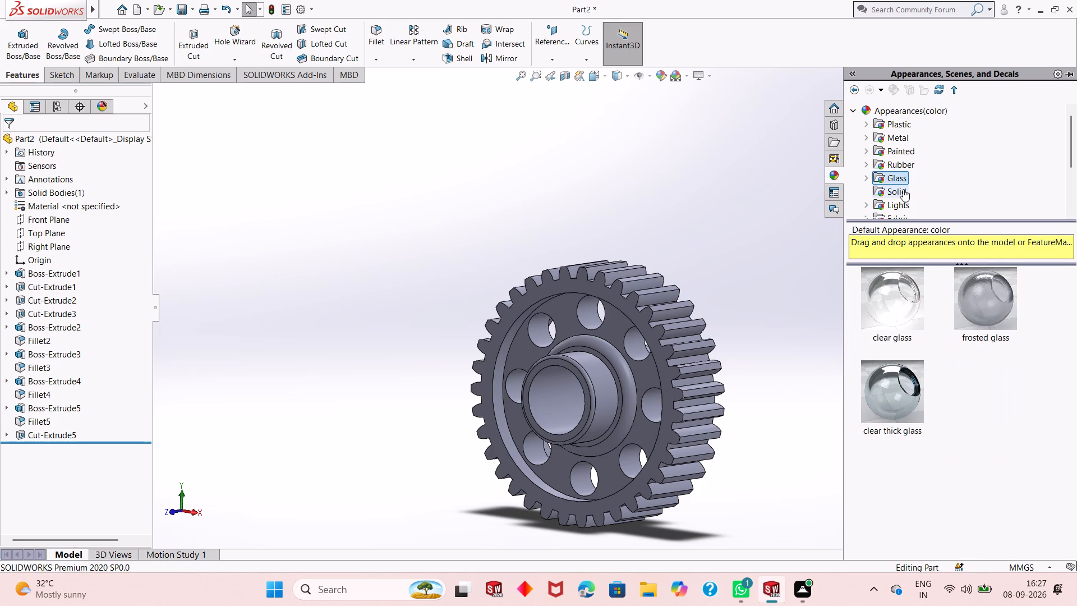
# Apply the Orange appearance from the Solid category to the entire gear body.
pyautogui.click(903, 189)
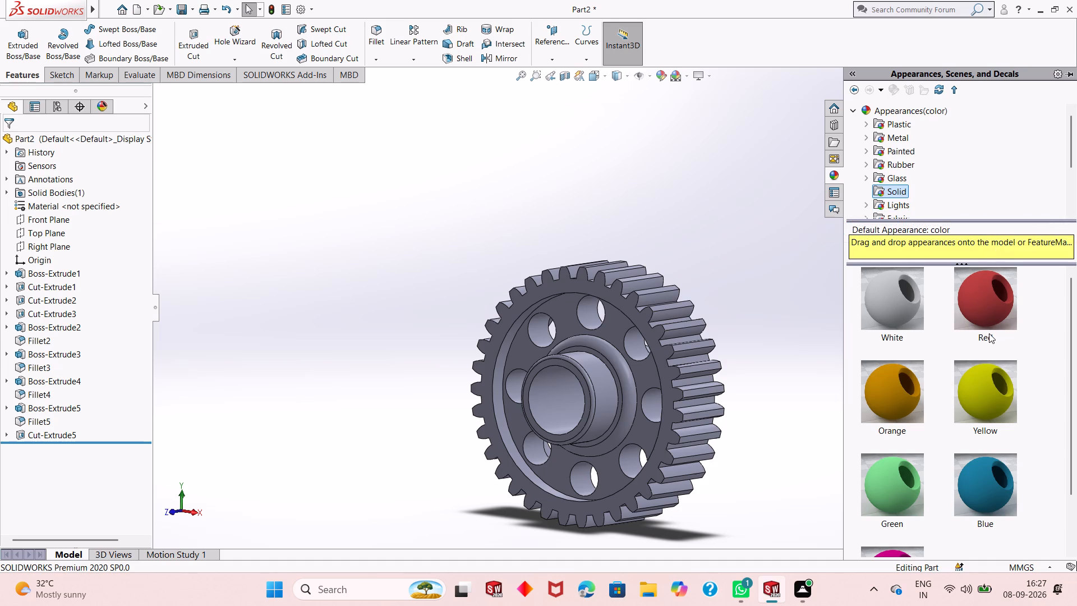
pyautogui.scroll(-4, 989, 337)
pyautogui.scroll(-2, 1032, 350)
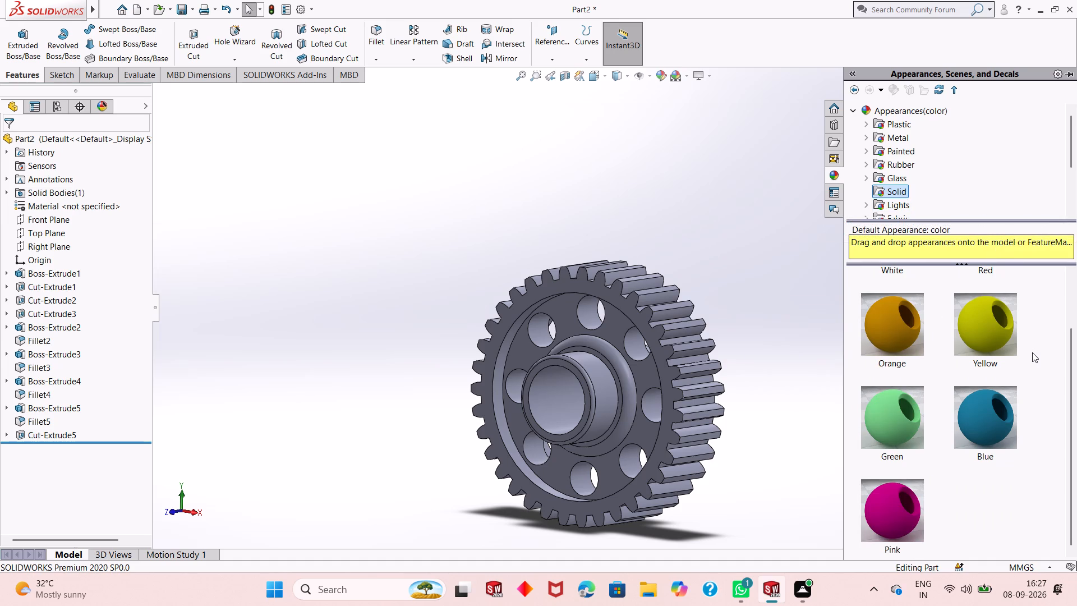
pyautogui.scroll(-1, 1032, 352)
pyautogui.moveTo(909, 330); pyautogui.dragTo(655, 356)
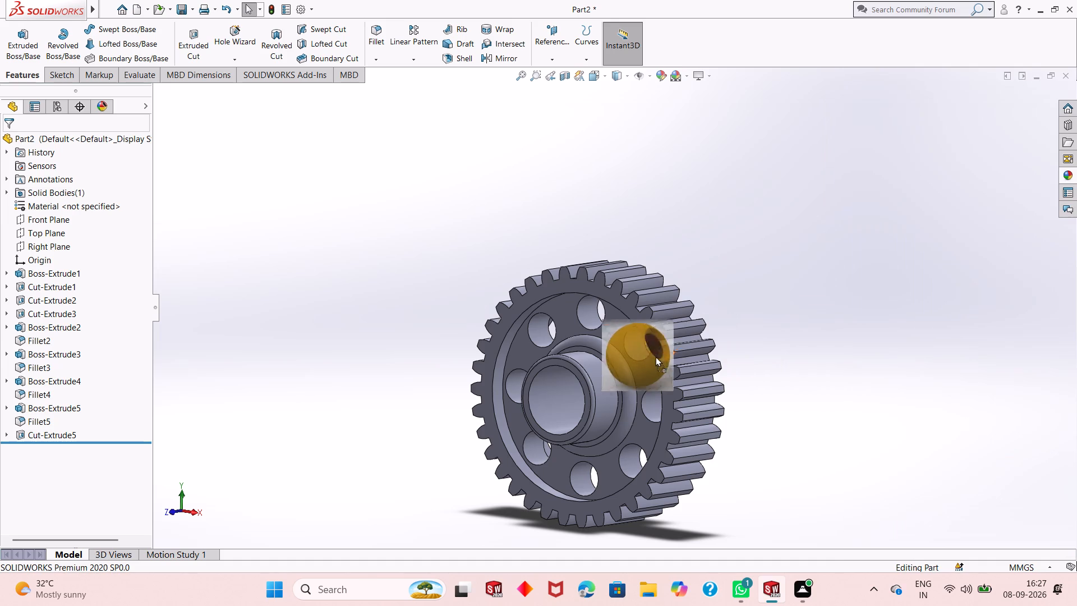
pyautogui.moveTo(655, 356); pyautogui.dragTo(665, 370)
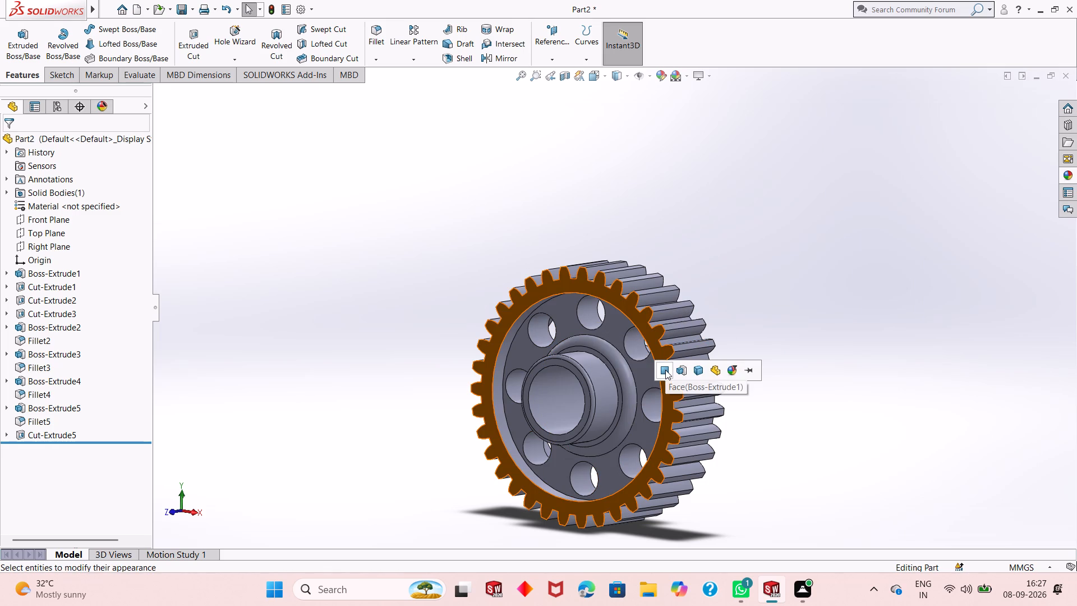
pyautogui.click(697, 371)
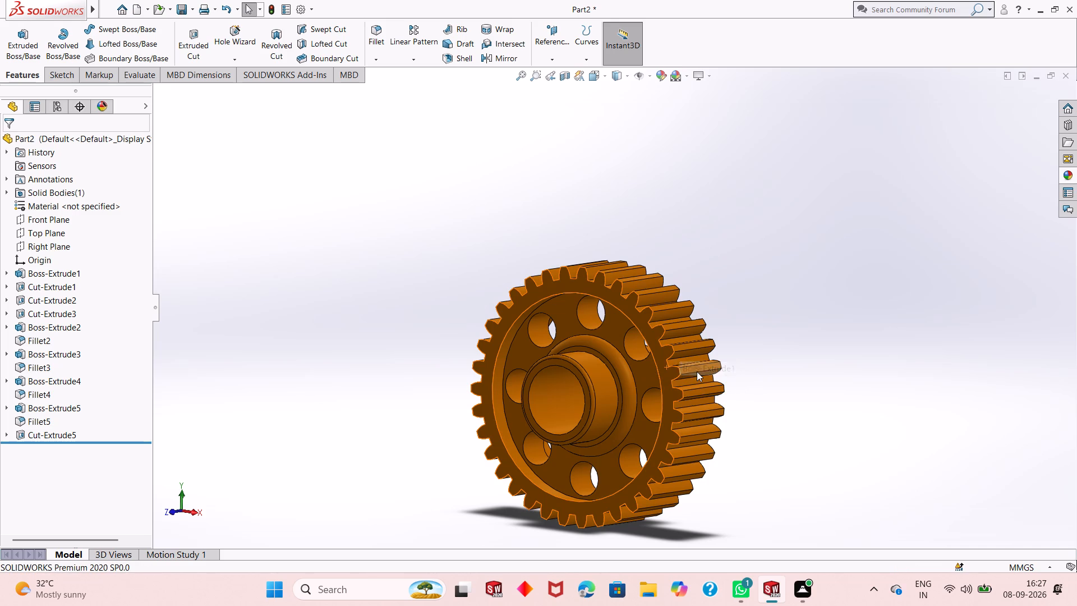
pyautogui.press('Escape')
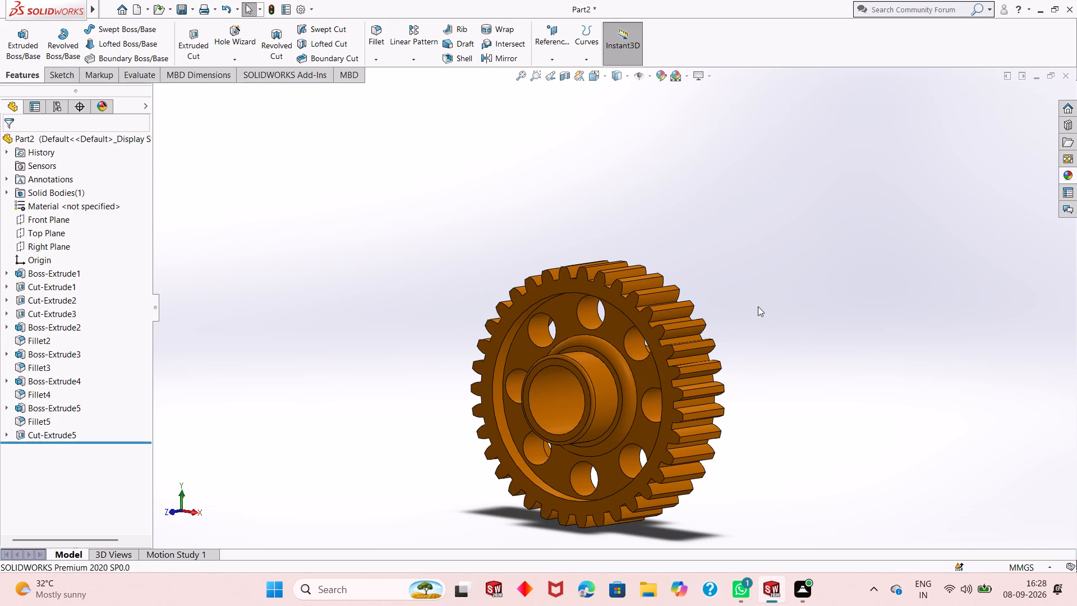
# Apply the White appearance from the Solid category to the recessed web face around the eight holes on one side of the gear.
pyautogui.click(1067, 177)
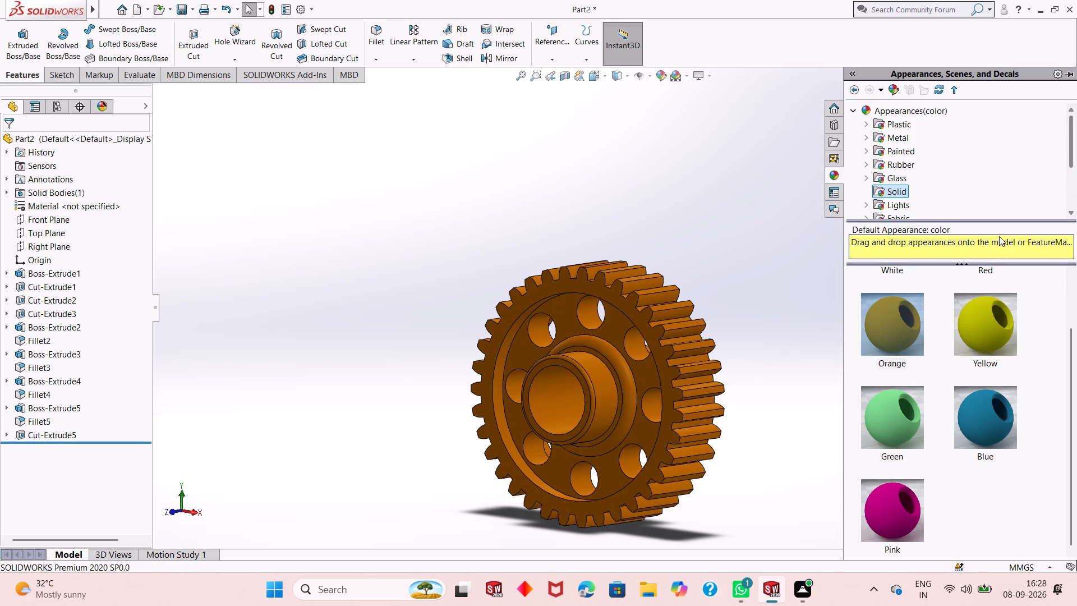
pyautogui.scroll(2, 1001, 325)
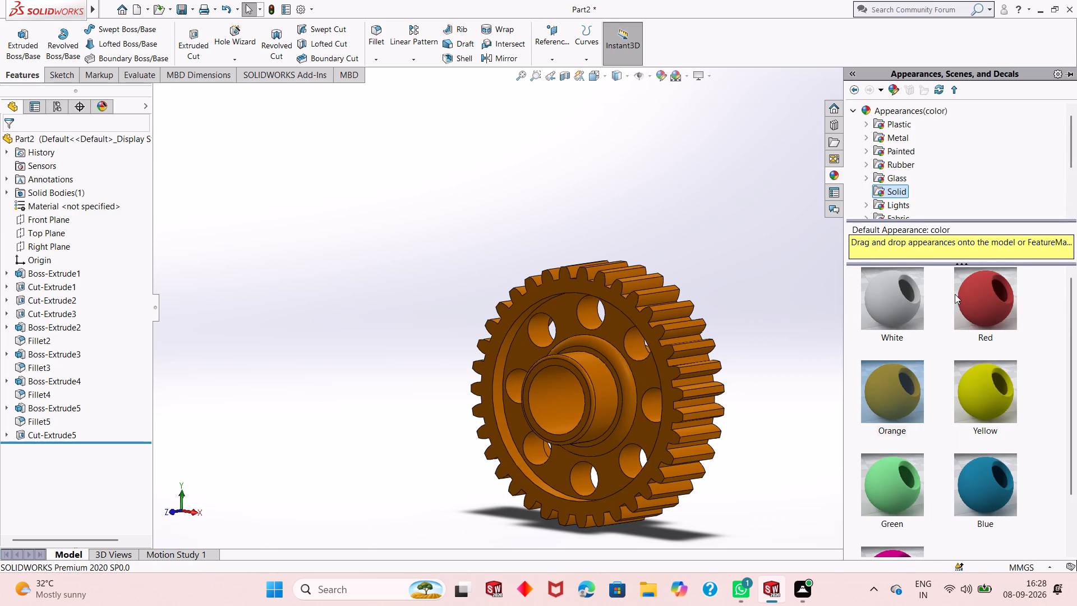
pyautogui.moveTo(909, 292); pyautogui.dragTo(611, 329)
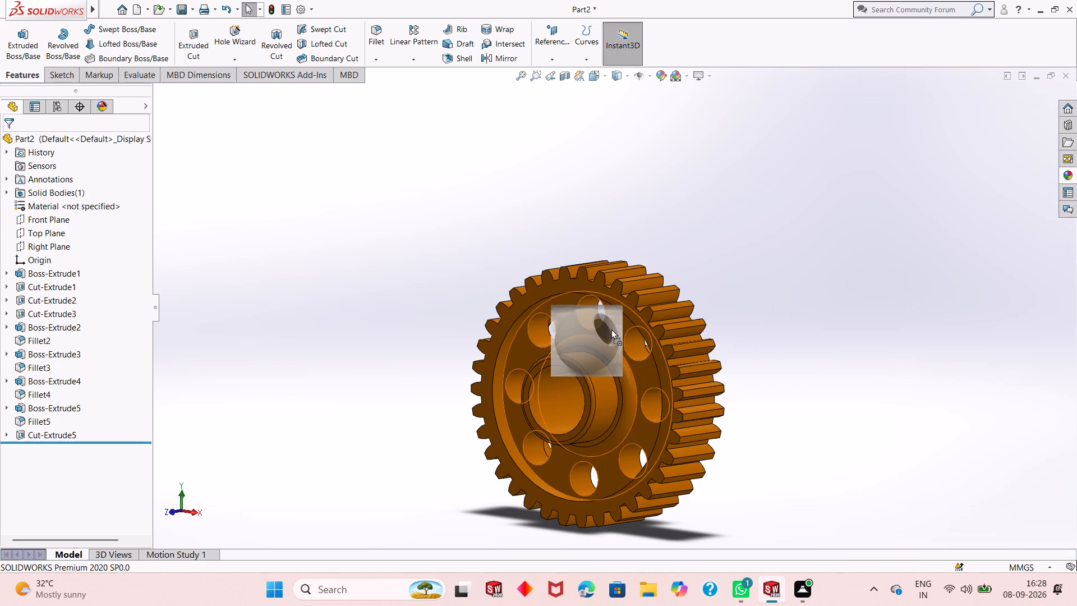
pyautogui.moveTo(611, 329); pyautogui.dragTo(618, 321)
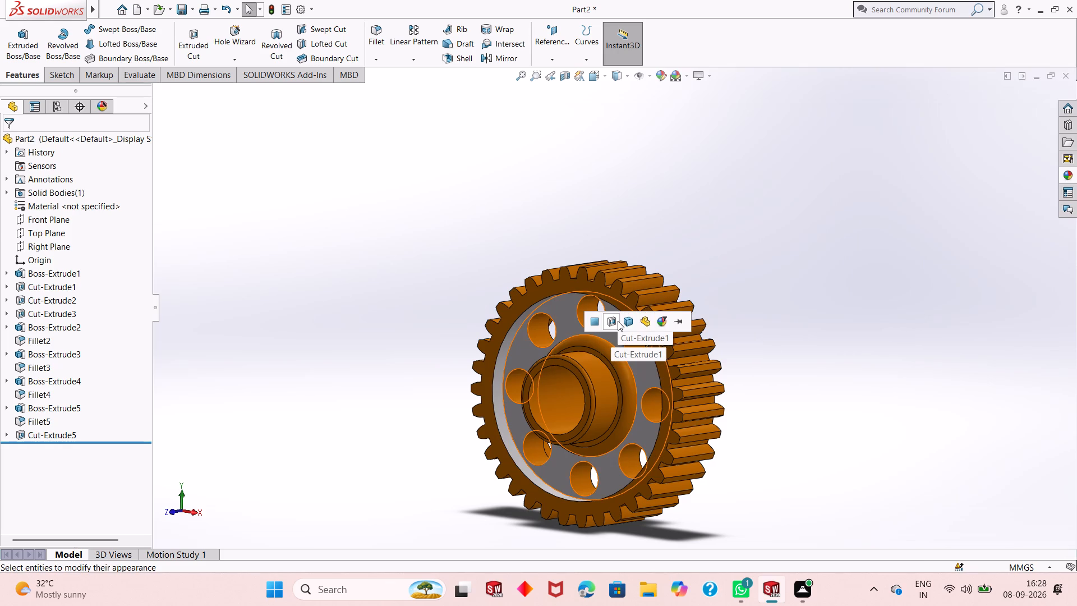
pyautogui.click(590, 323)
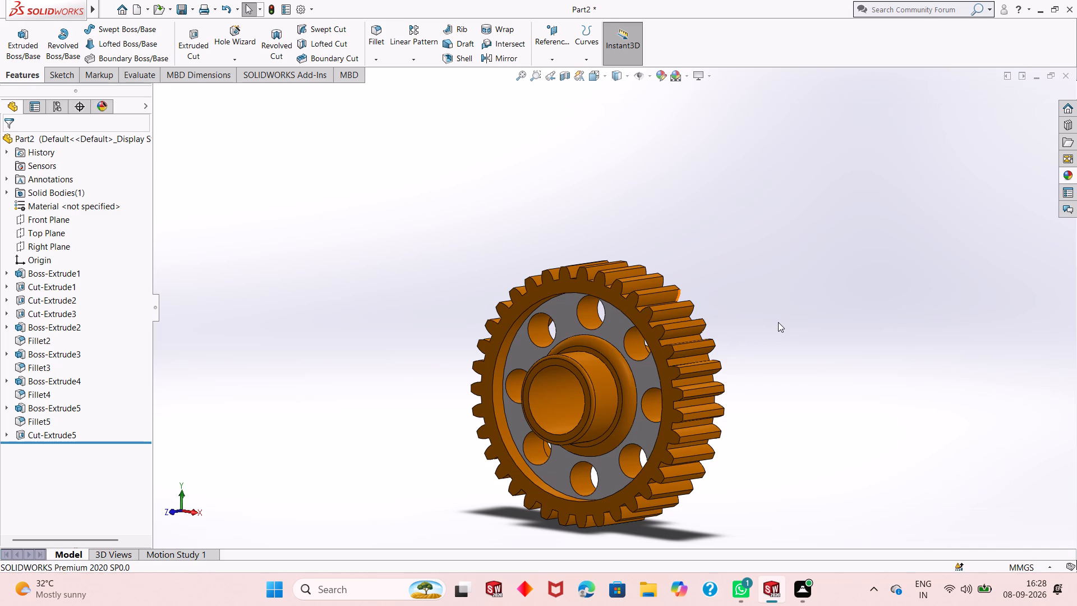
# Apply the White appearance from the Solid category to the recessed web face on the opposite side of the gear.
pyautogui.moveTo(778, 322); pyautogui.dragTo(577, 369, button='middle')
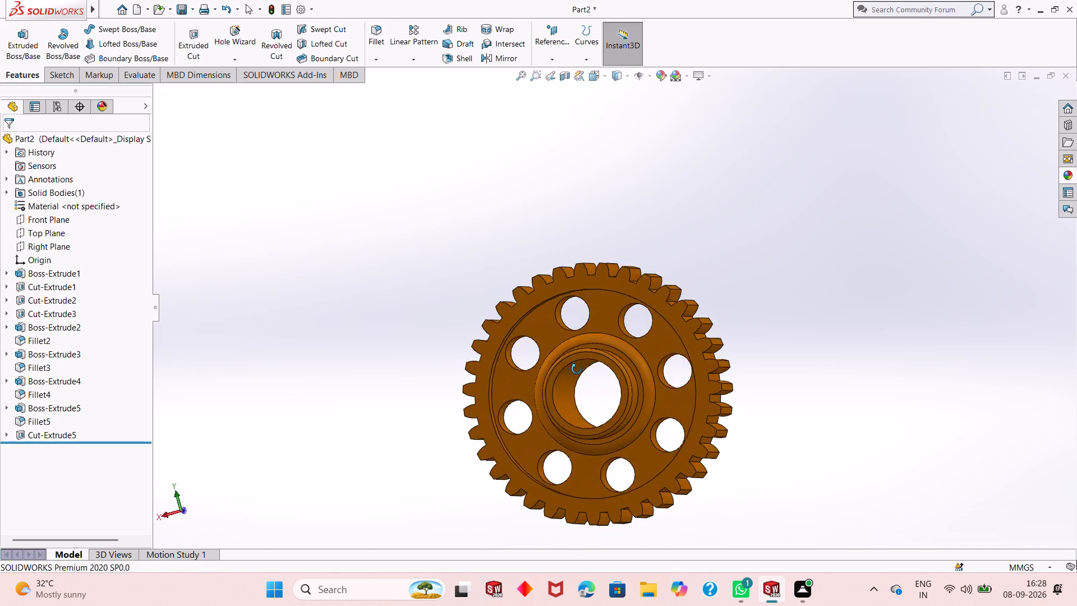
pyautogui.moveTo(577, 369); pyautogui.dragTo(561, 374, button='middle')
pyautogui.click(1074, 172)
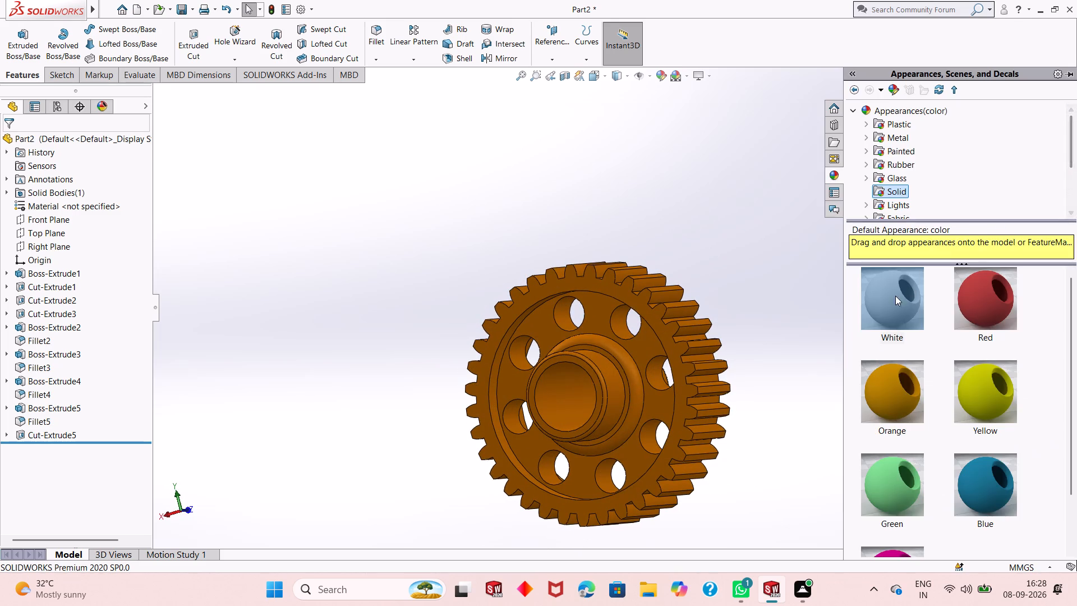
pyautogui.moveTo(895, 297); pyautogui.dragTo(590, 318)
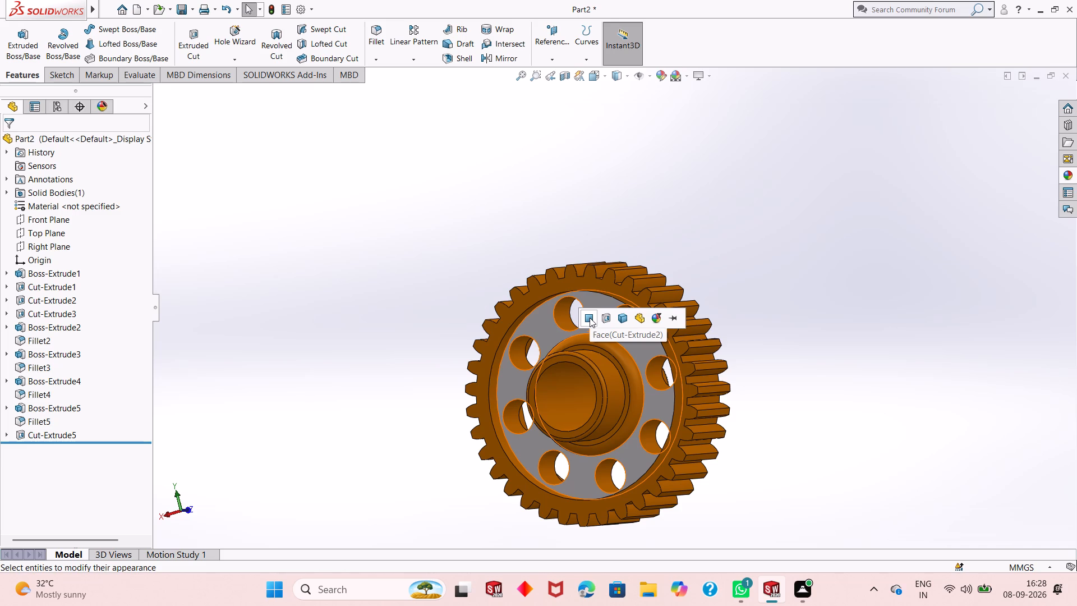
pyautogui.click(590, 318)
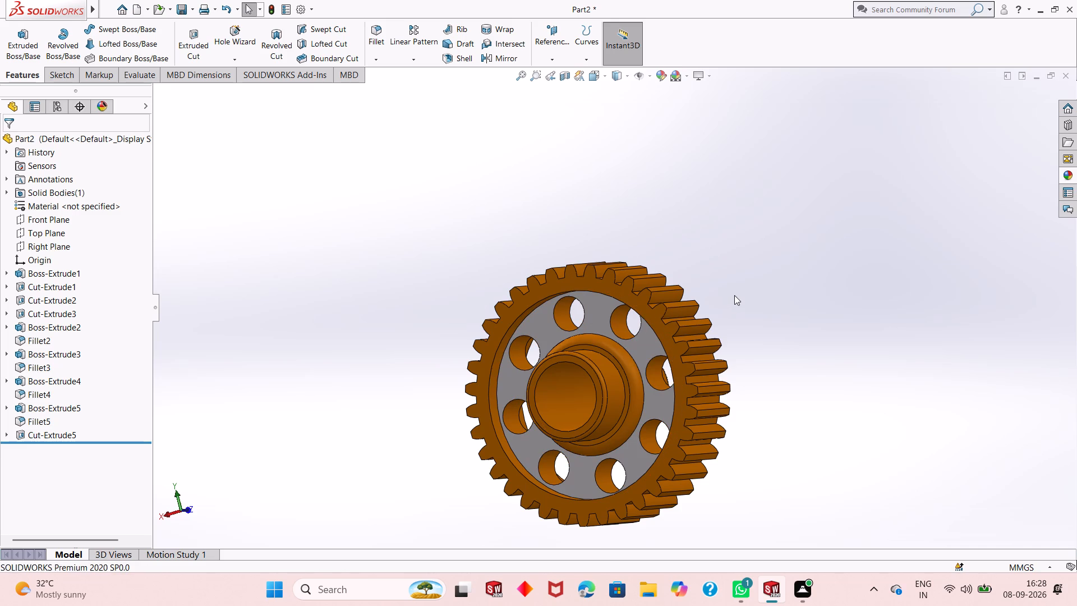
pyautogui.press('Escape')
# Examine the two-colour gear from both sides, checking the web faces, teeth and hubs.
pyautogui.moveTo(756, 408); pyautogui.dragTo(634, 425, button='middle')
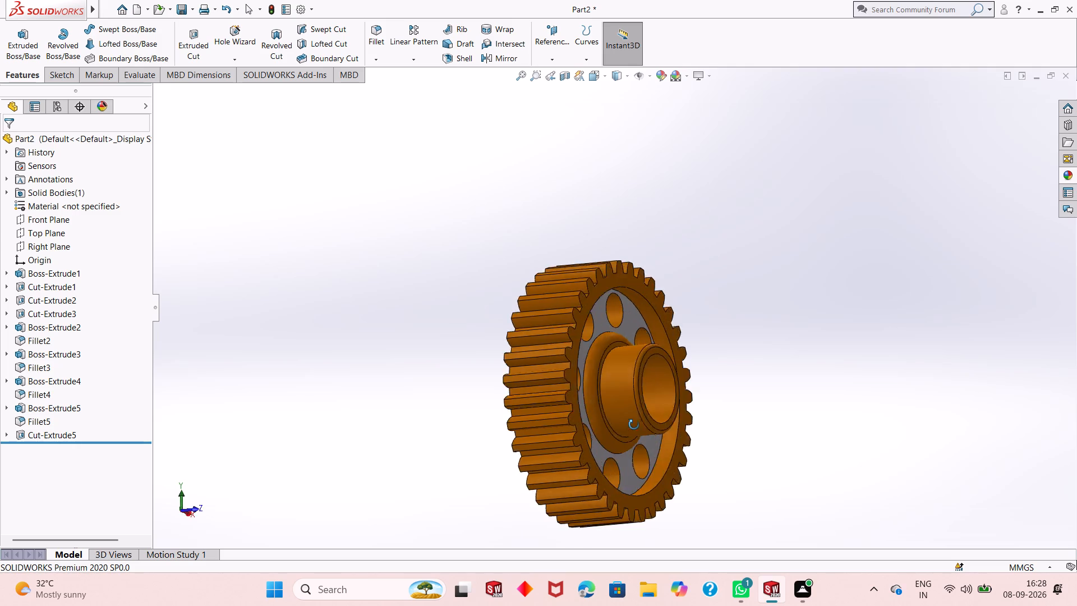
pyautogui.moveTo(634, 425); pyautogui.dragTo(528, 448, button='middle')
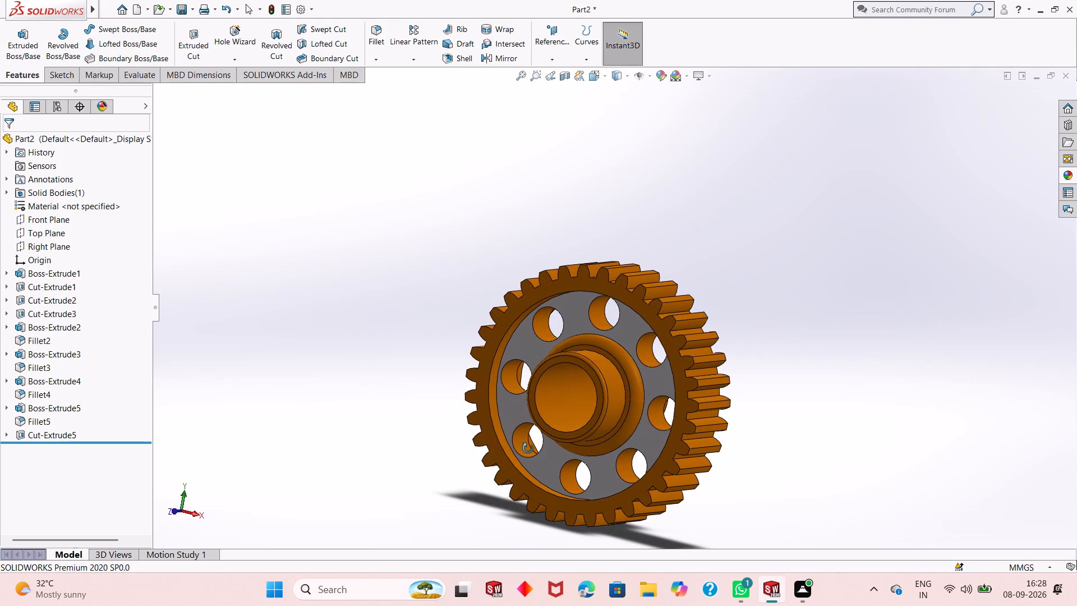
pyautogui.moveTo(528, 448); pyautogui.dragTo(555, 290, button='middle')
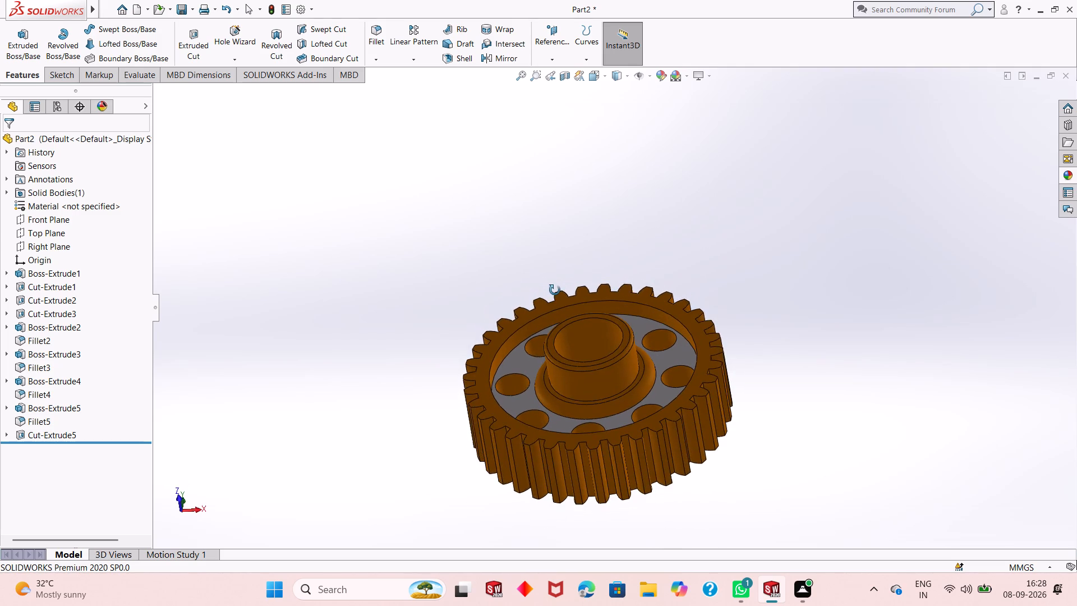
pyautogui.moveTo(555, 290); pyautogui.dragTo(596, 541, button='middle')
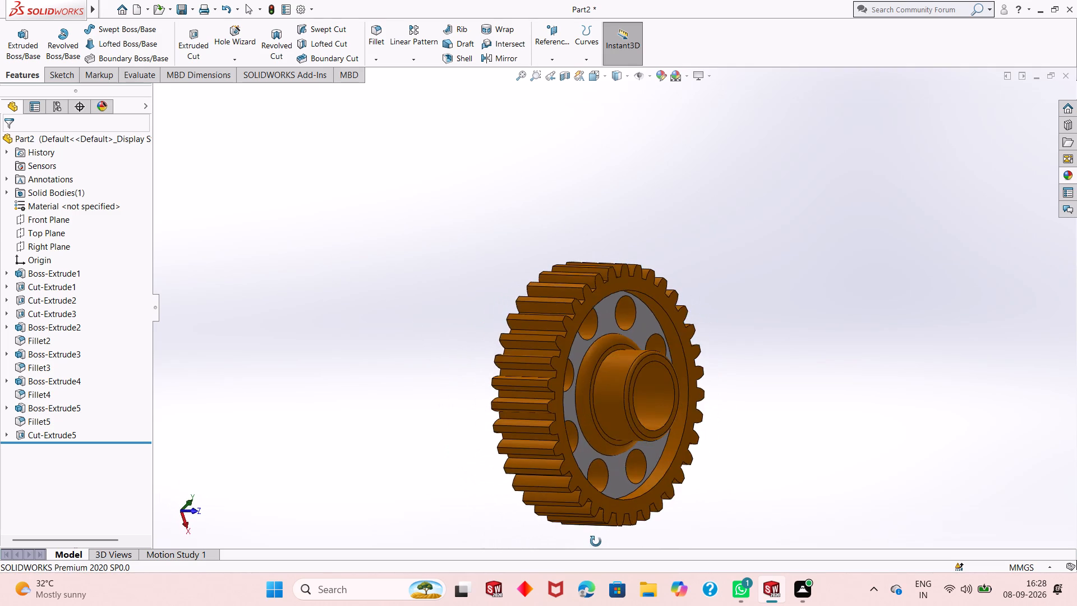
pyautogui.moveTo(596, 541); pyautogui.dragTo(494, 543, button='middle')
pyautogui.middleClick(542, 501)
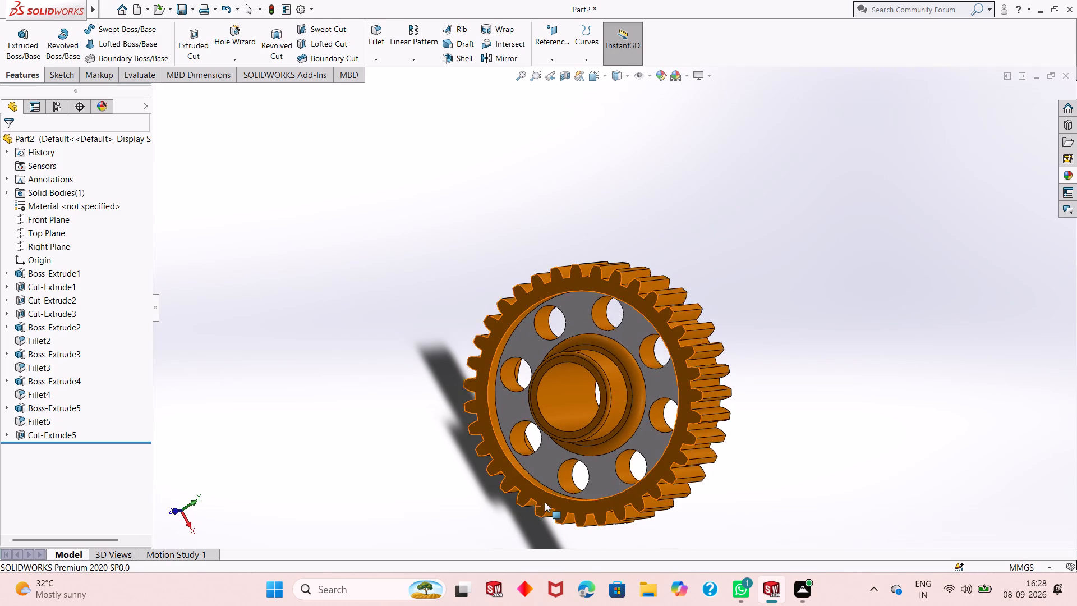
pyautogui.press('Escape')
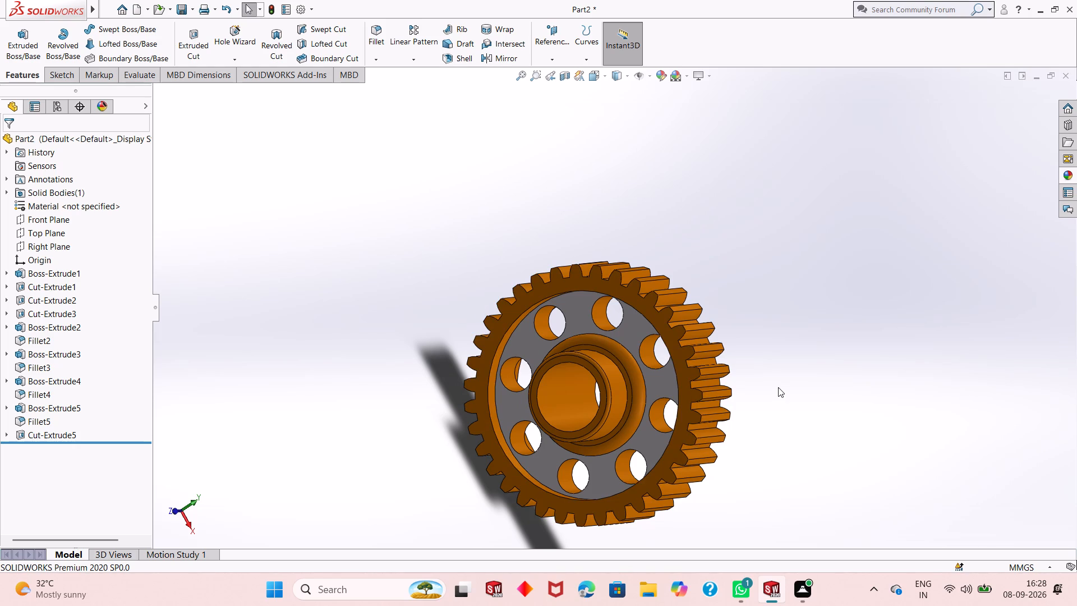
pyautogui.scroll(-3, 681, 271)
pyautogui.scroll(7, 675, 323)
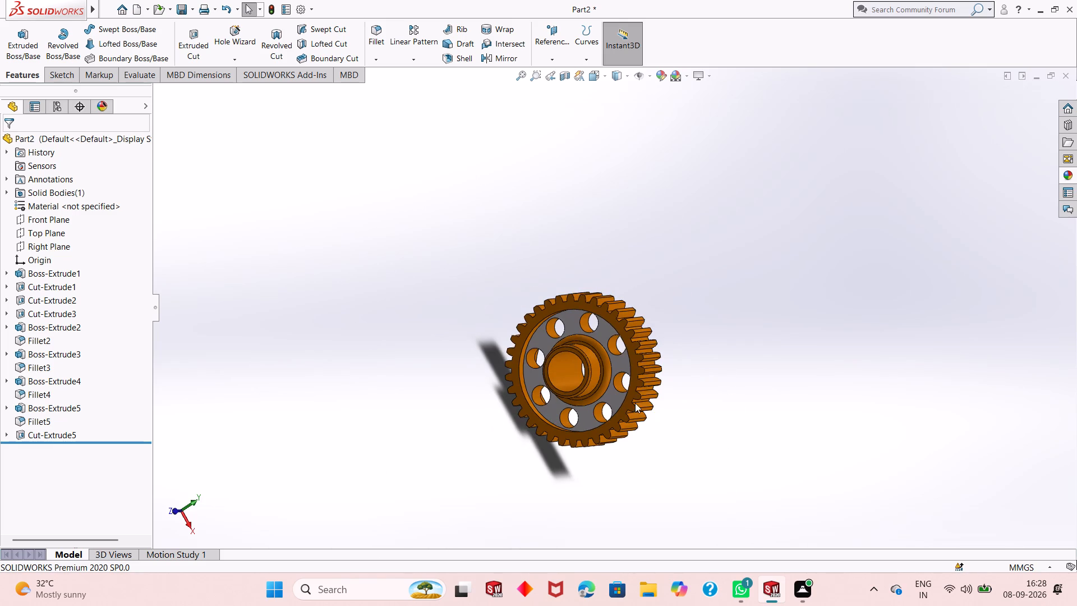
pyautogui.scroll(-2, 633, 405)
pyautogui.scroll(-2, 575, 370)
pyautogui.scroll(2, 524, 260)
pyautogui.scroll(-2, 522, 253)
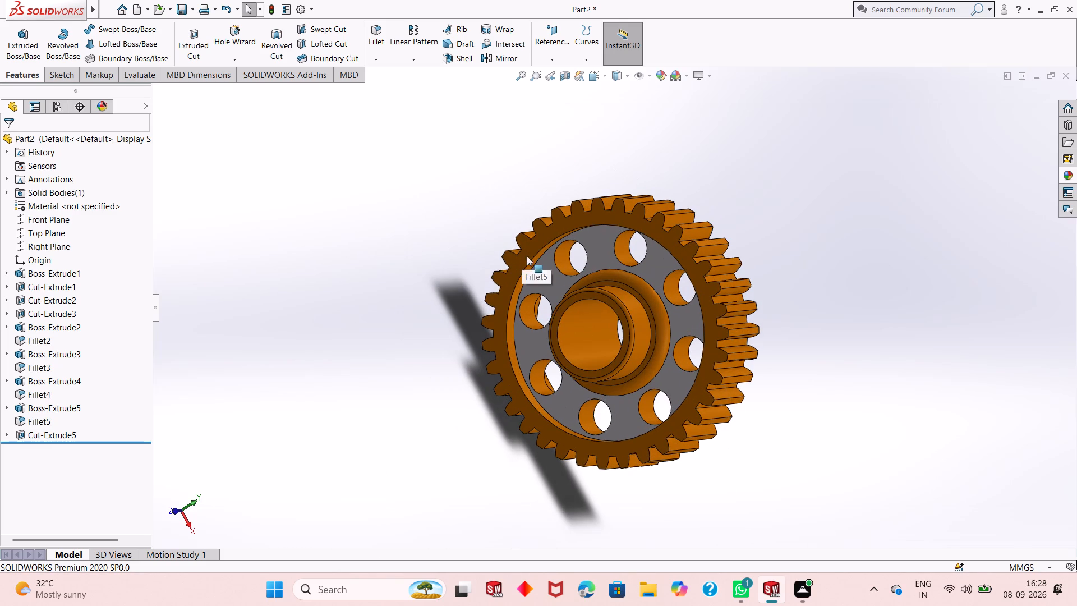
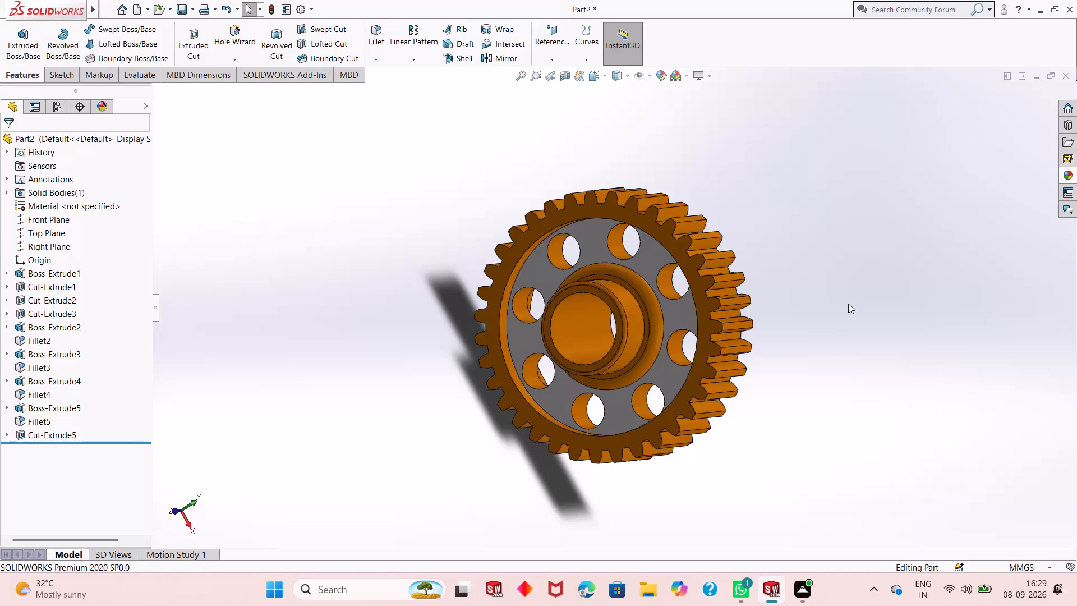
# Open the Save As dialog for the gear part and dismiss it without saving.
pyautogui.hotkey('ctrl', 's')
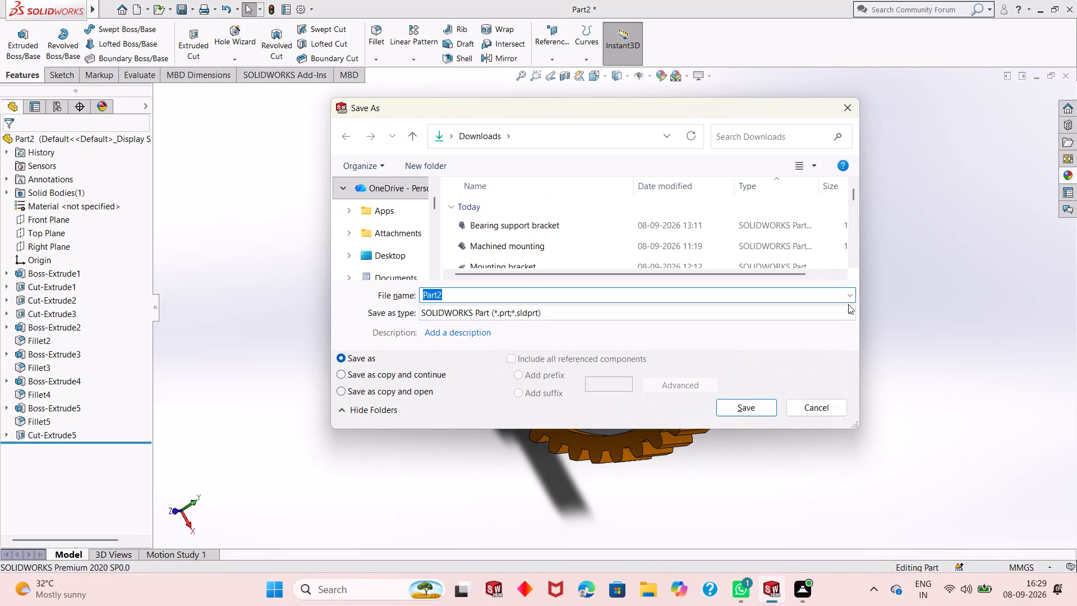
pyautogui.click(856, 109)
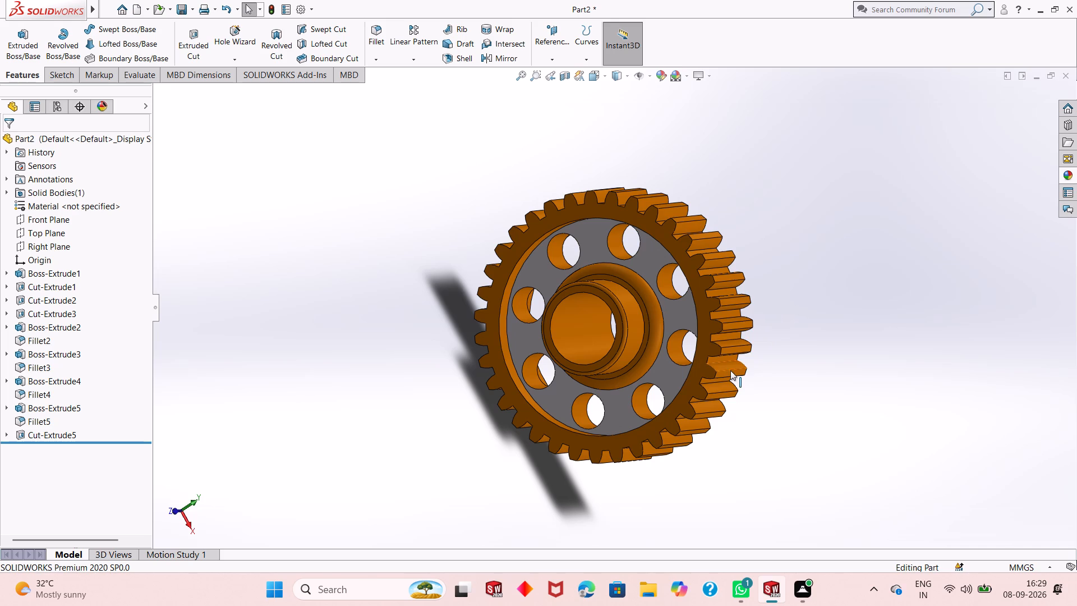
# Examine the finished gear from both sides and edge-on, checking the teeth, white web faces and projecting hubs.
pyautogui.moveTo(814, 399); pyautogui.dragTo(698, 315, button='middle')
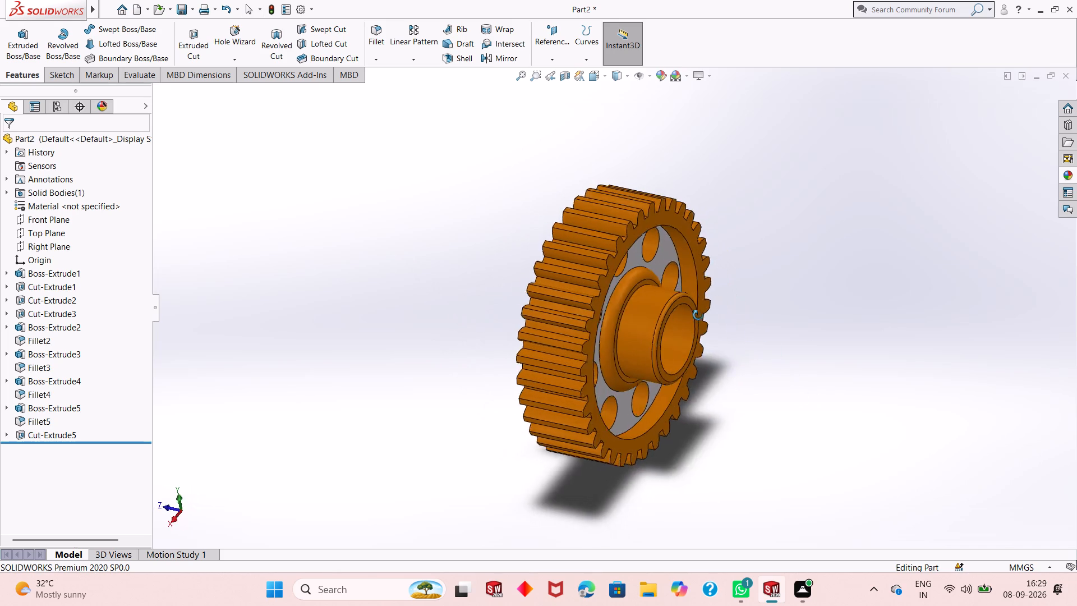
pyautogui.moveTo(698, 315); pyautogui.dragTo(557, 311, button='middle')
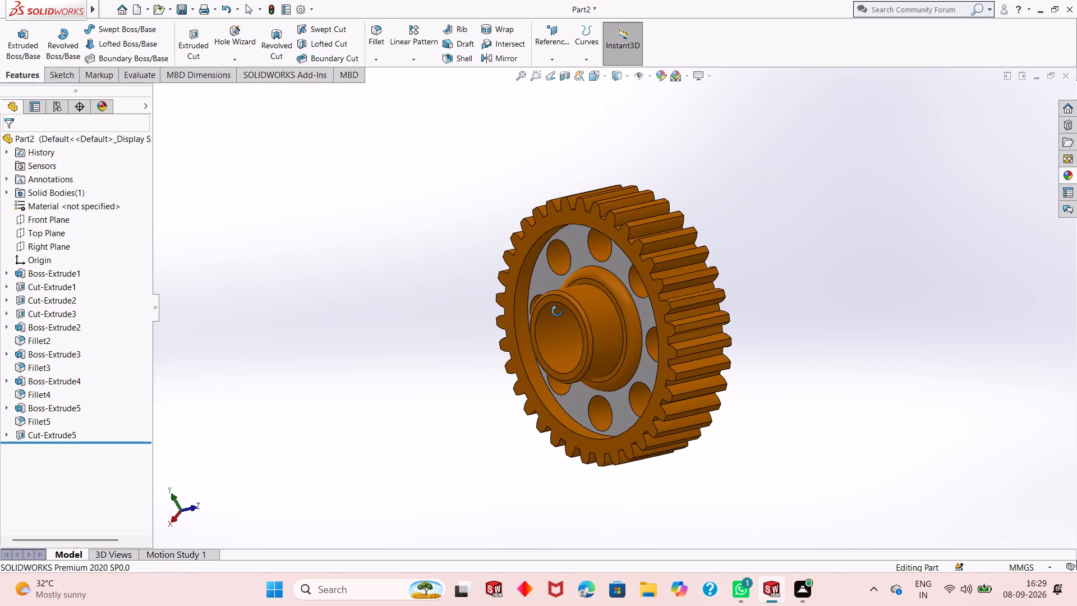
pyautogui.moveTo(557, 311); pyautogui.dragTo(928, 305, button='middle')
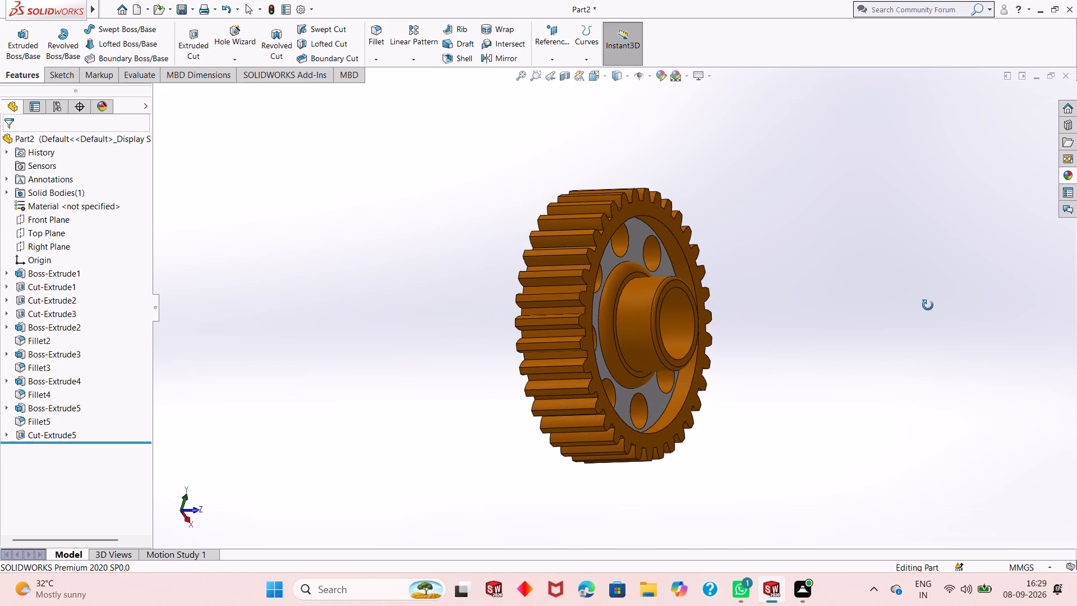
pyautogui.moveTo(928, 305); pyautogui.dragTo(761, 269, button='middle')
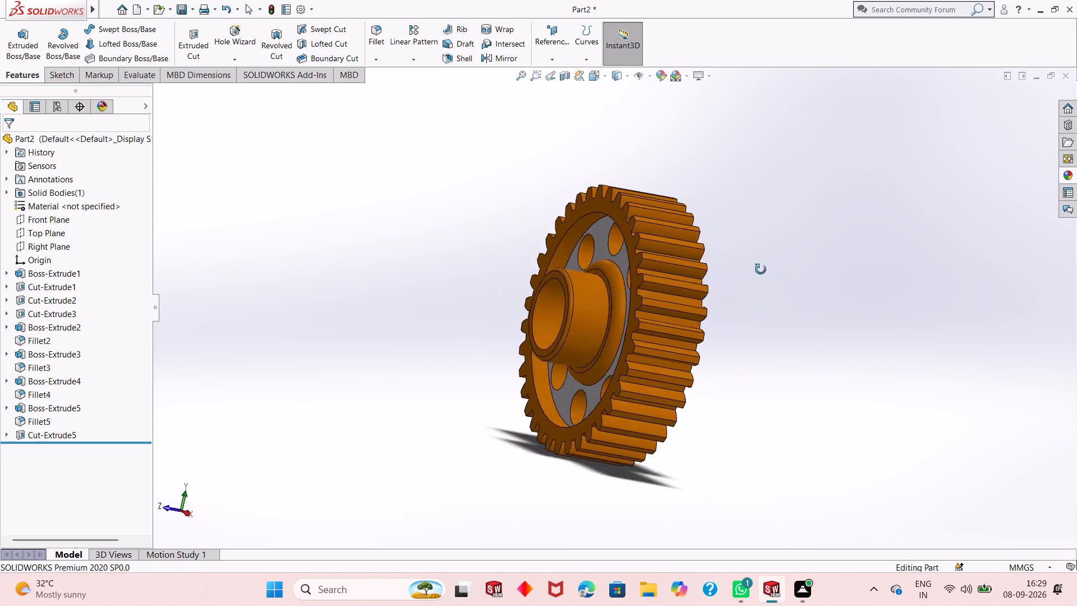
pyautogui.moveTo(761, 269); pyautogui.dragTo(656, 276, button='middle')
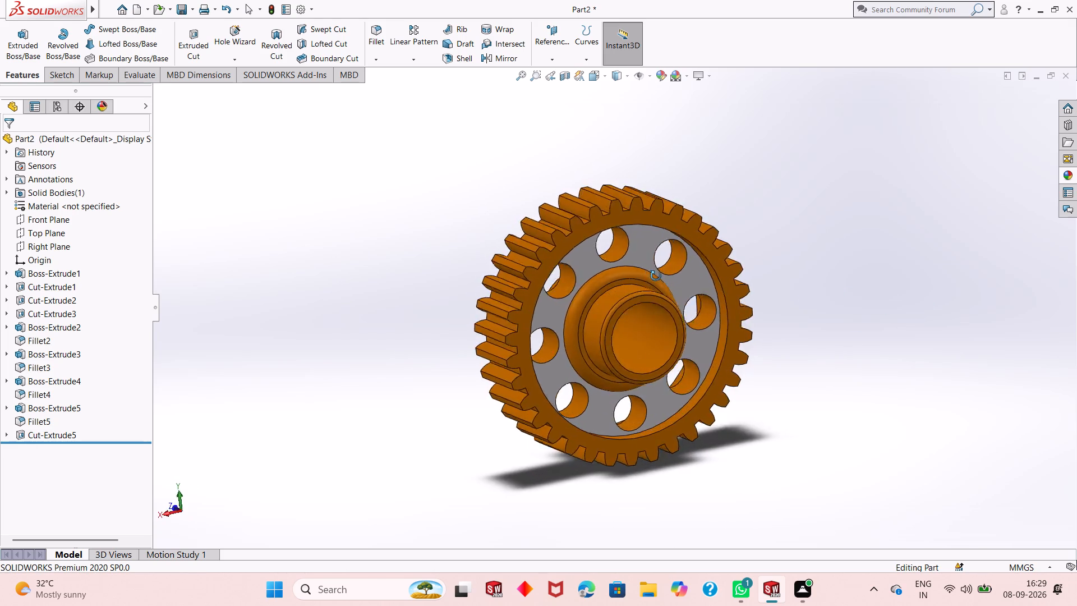
pyautogui.moveTo(656, 276); pyautogui.dragTo(830, 347, button='middle')
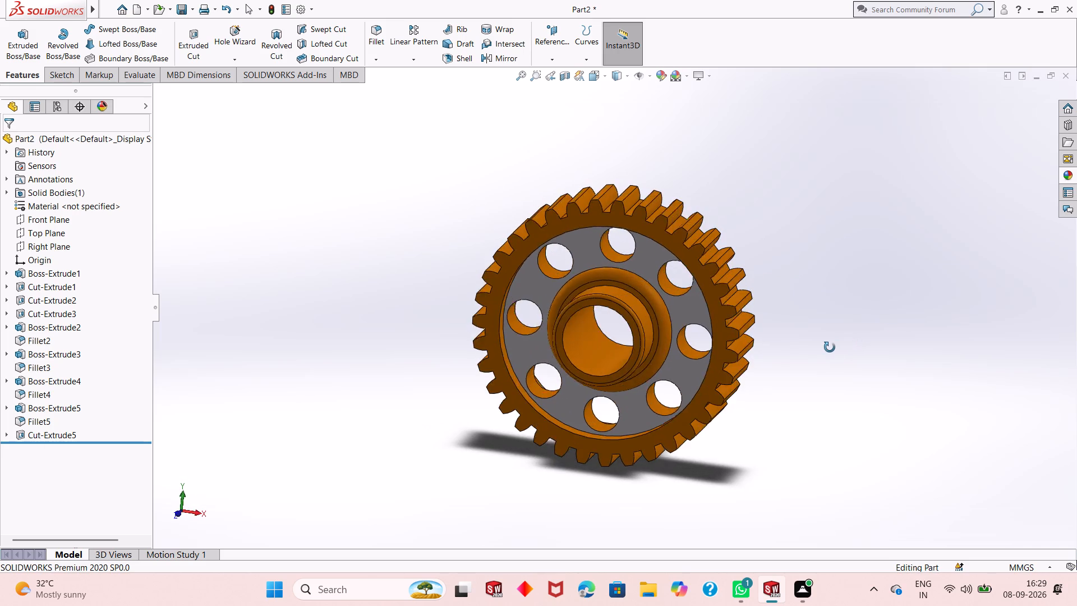
pyautogui.moveTo(830, 347); pyautogui.dragTo(760, 353, button='middle')
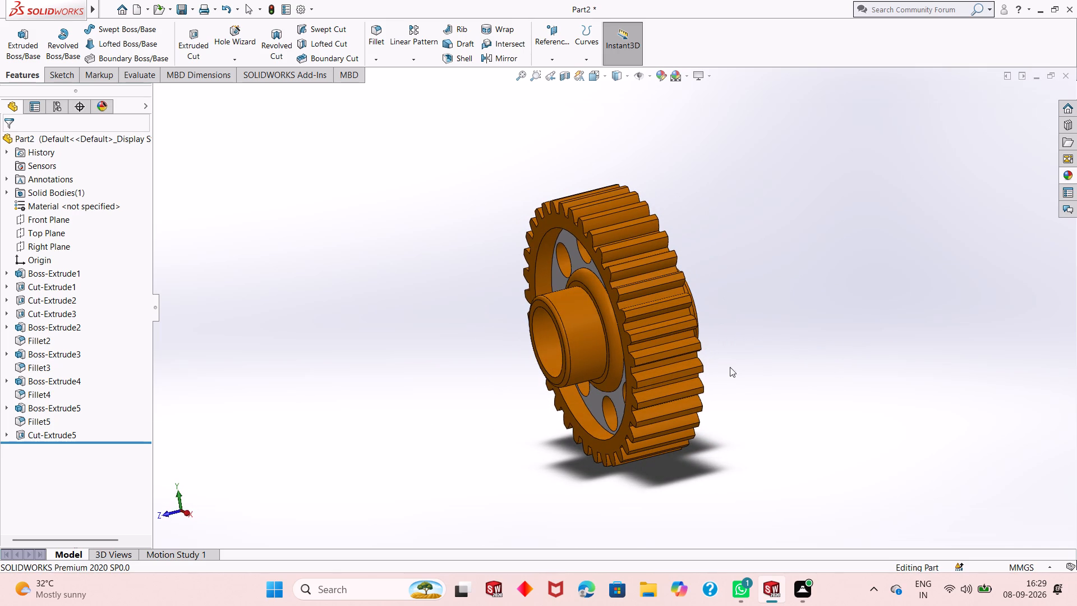
pyautogui.moveTo(718, 369); pyautogui.dragTo(797, 318, button='middle')
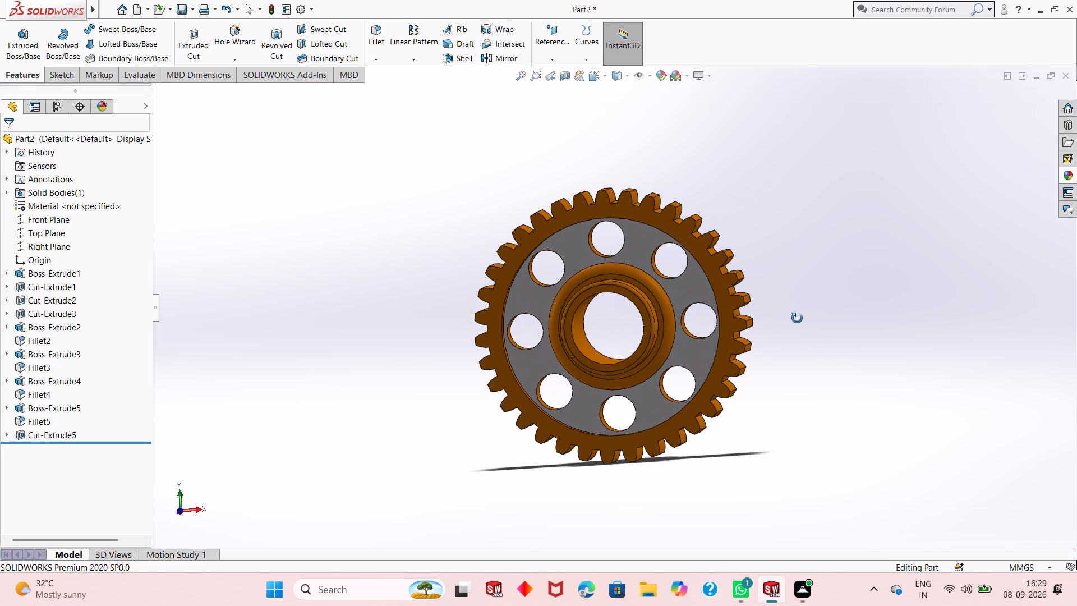
pyautogui.moveTo(797, 318); pyautogui.dragTo(800, 355, button='middle')
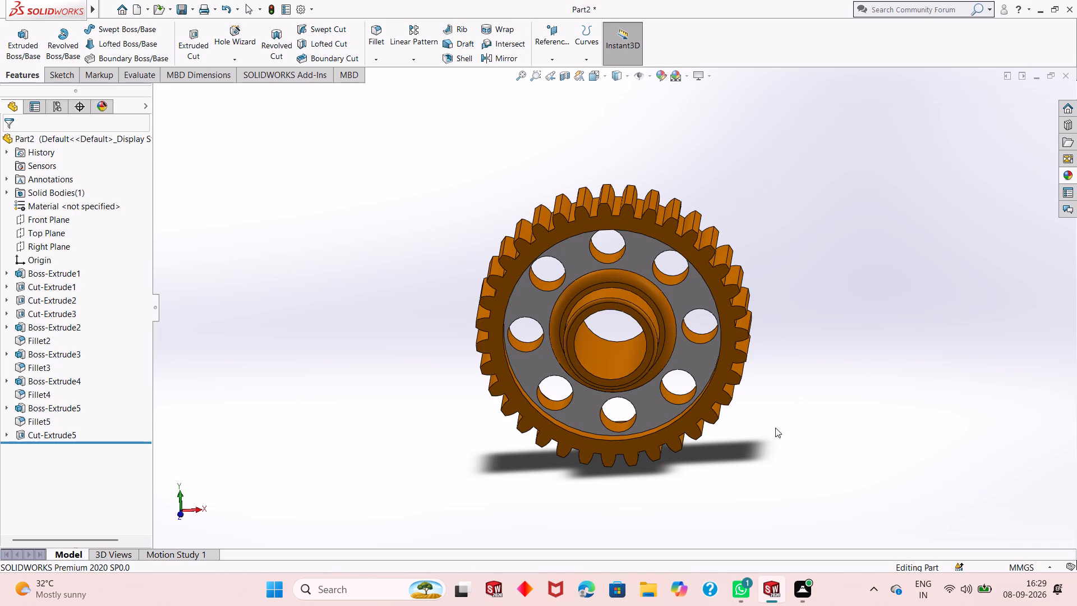
pyautogui.moveTo(710, 433); pyautogui.dragTo(703, 370, button='middle')
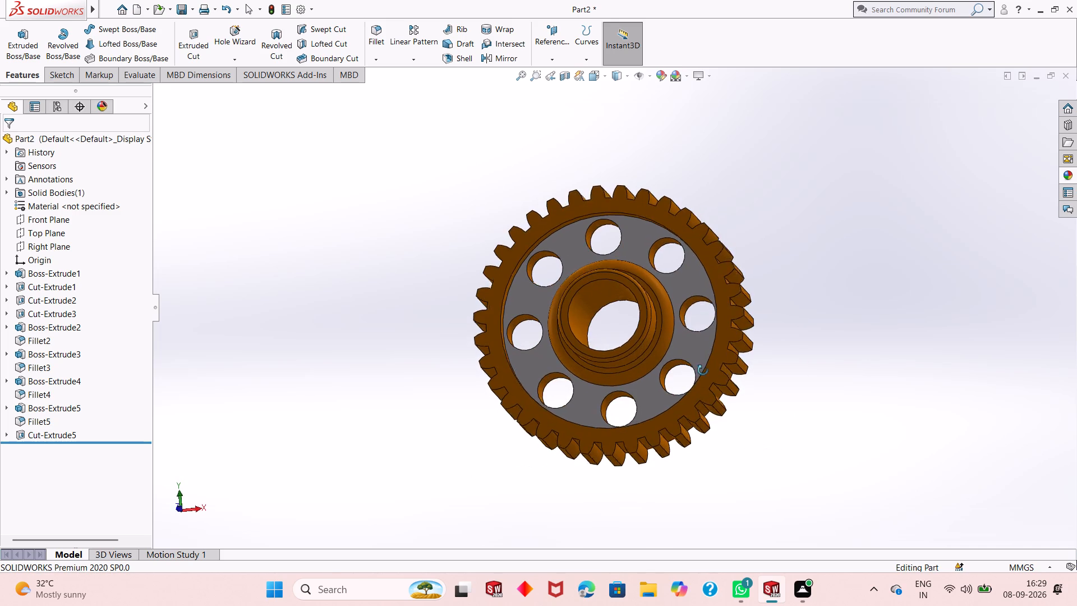
pyautogui.moveTo(703, 370); pyautogui.dragTo(676, 422, button='middle')
# Inspect the gear more closely on both sides, checking the eight web holes, filleted bosses and hub bore.
pyautogui.scroll(-1, 644, 336)
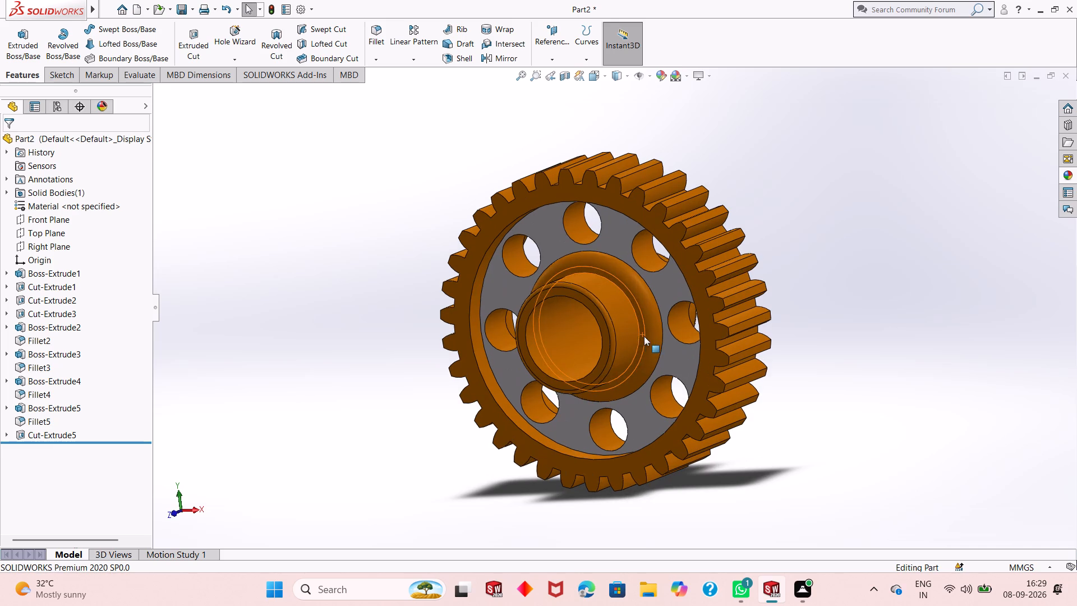
pyautogui.scroll(-1, 774, 368)
pyautogui.moveTo(774, 370); pyautogui.dragTo(768, 374, button='middle')
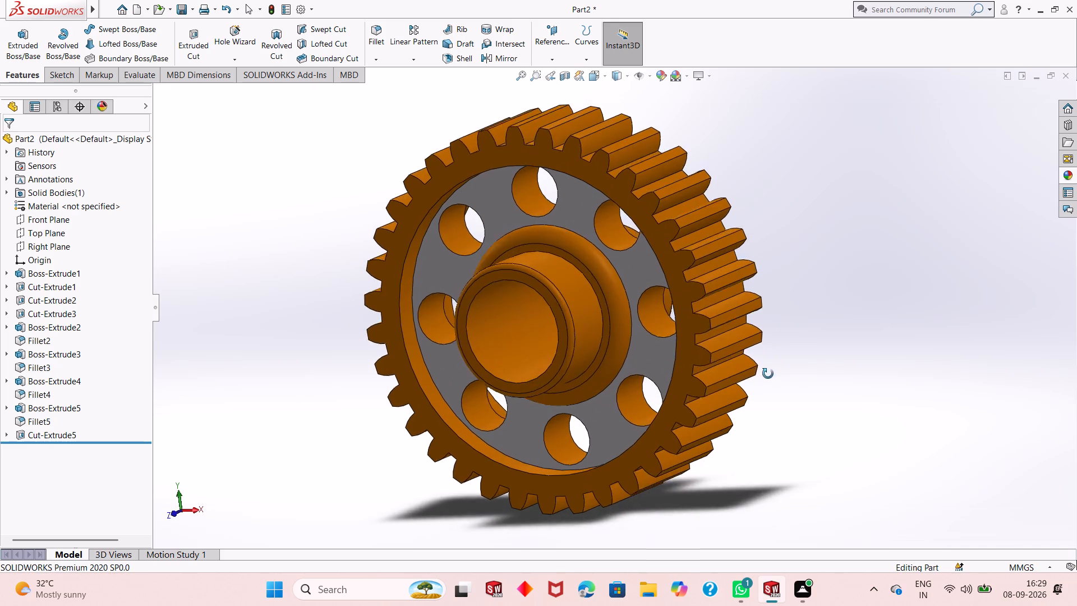
pyautogui.moveTo(768, 374); pyautogui.dragTo(650, 391, button='middle')
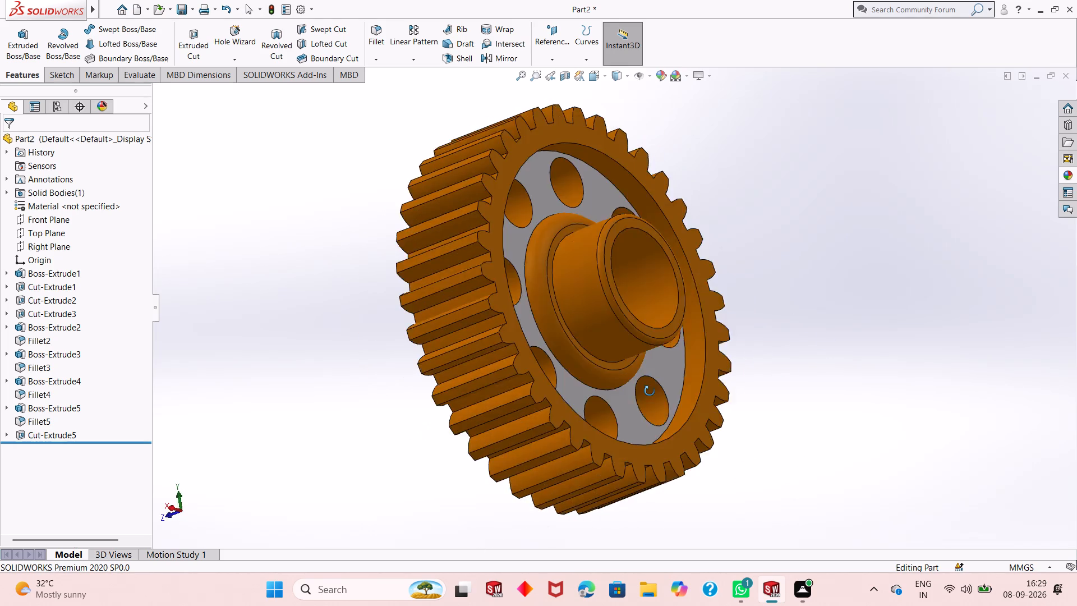
pyautogui.moveTo(650, 391); pyautogui.dragTo(545, 449, button='middle')
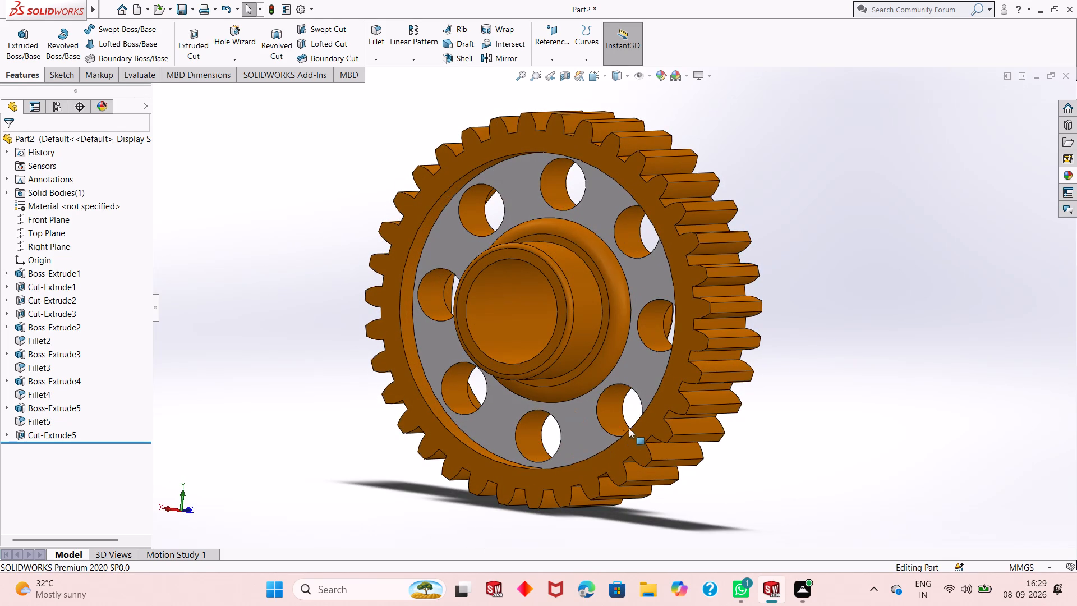
pyautogui.scroll(1, 601, 401)
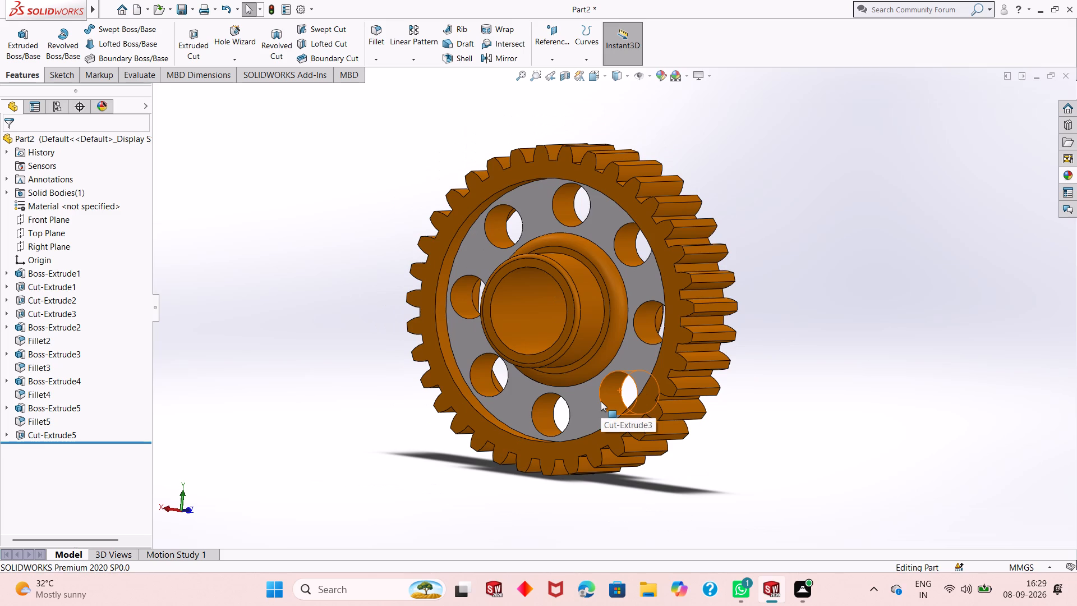
pyautogui.scroll(-1, 601, 401)
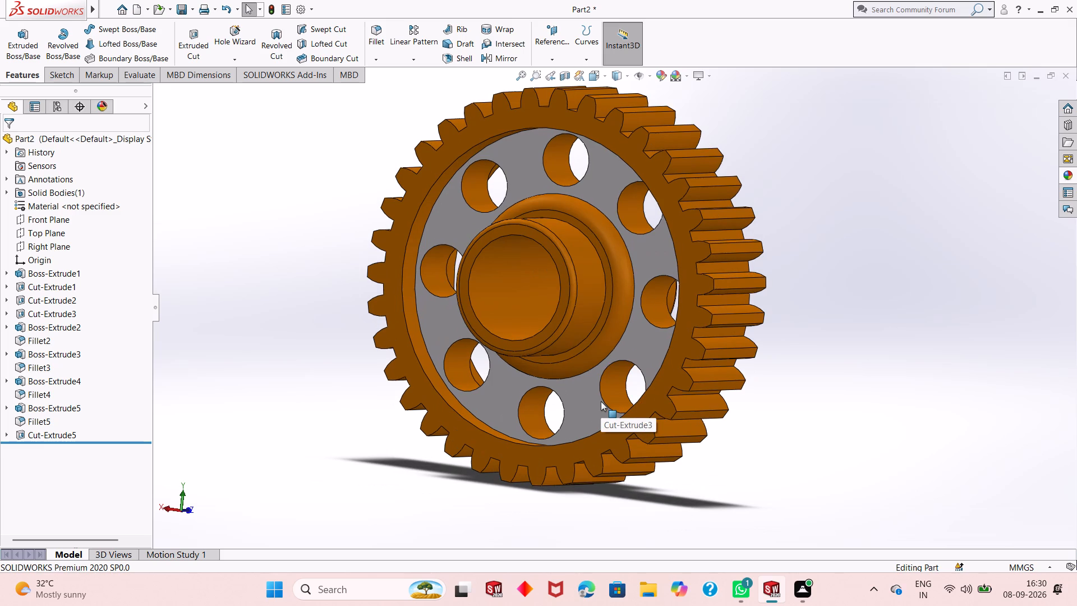
pyautogui.scroll(-1, 601, 401)
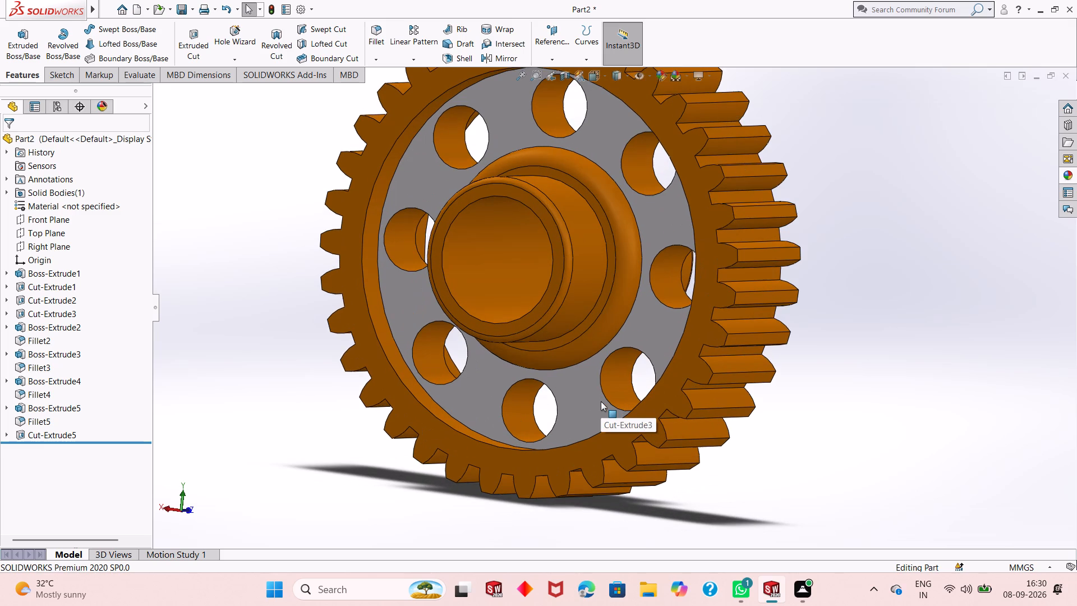
pyautogui.scroll(1, 601, 401)
pyautogui.scroll(-1, 601, 401)
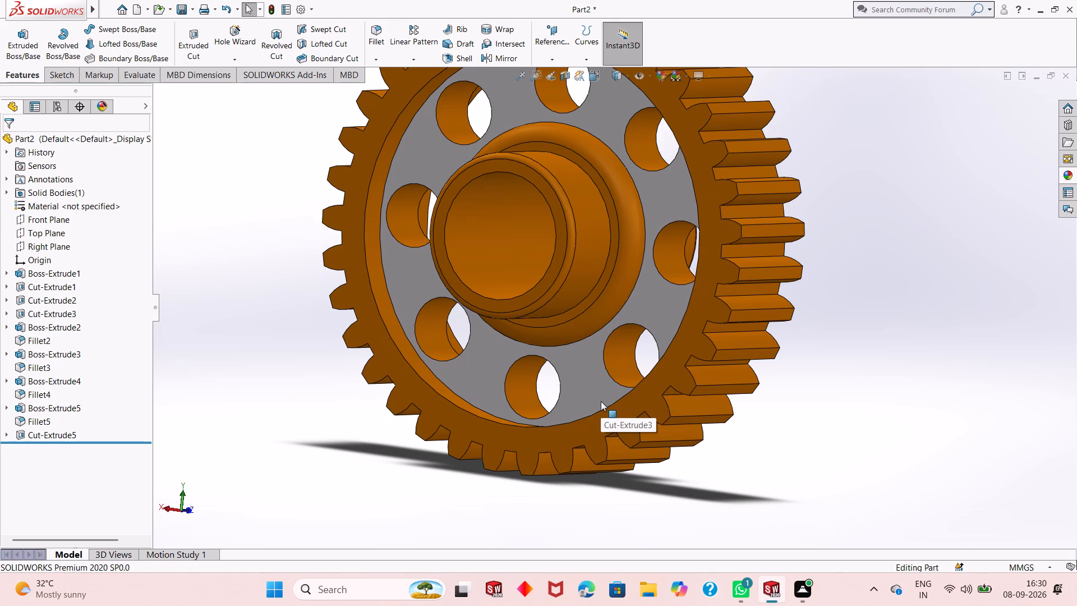
pyautogui.scroll(1, 668, 387)
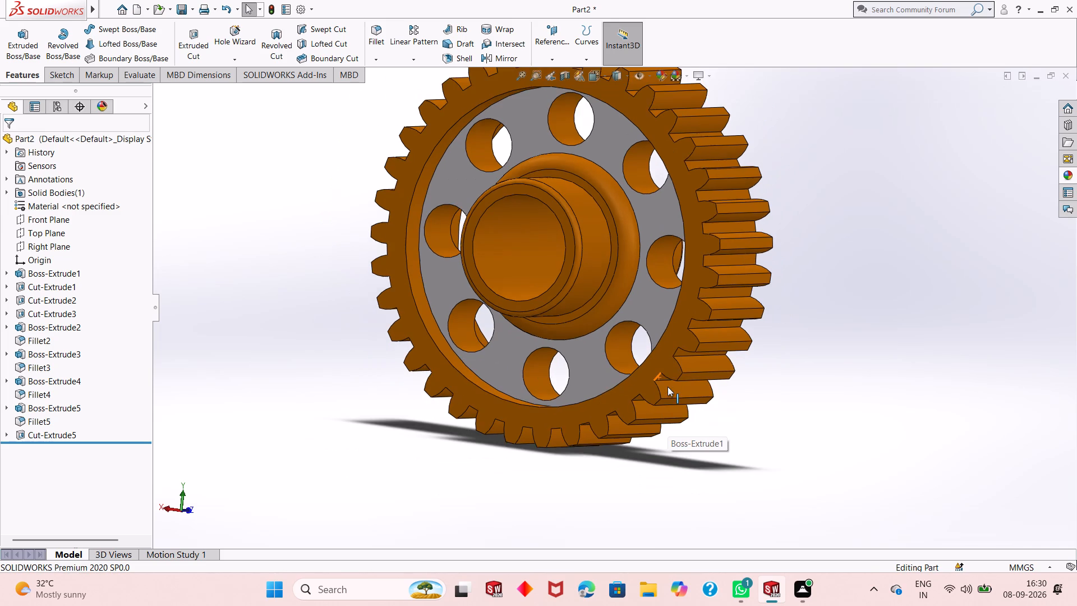
pyautogui.scroll(1, 668, 387)
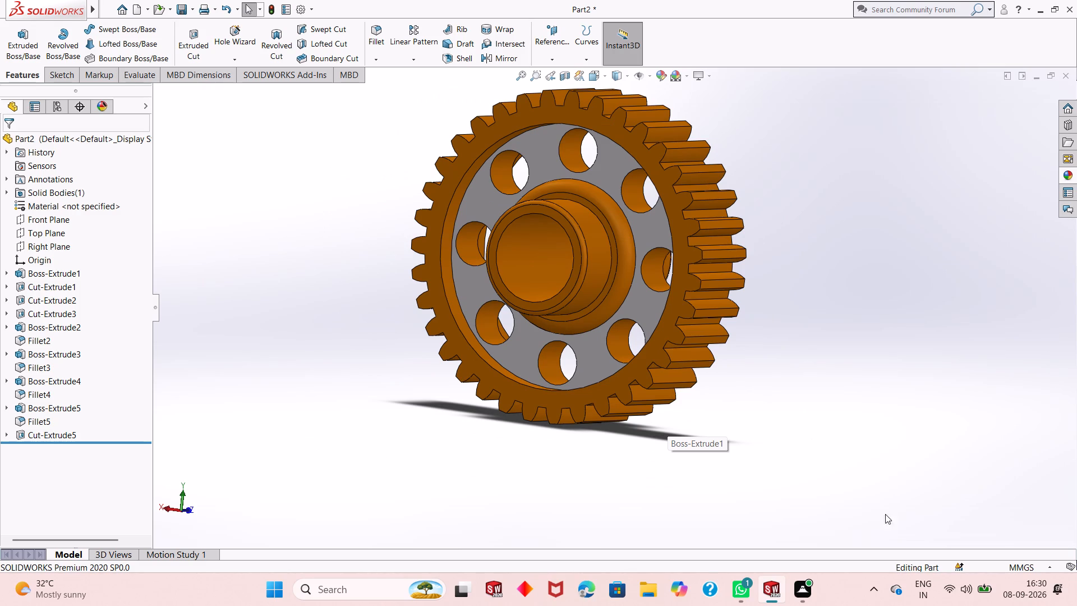
pyautogui.scroll(1, 570, 235)
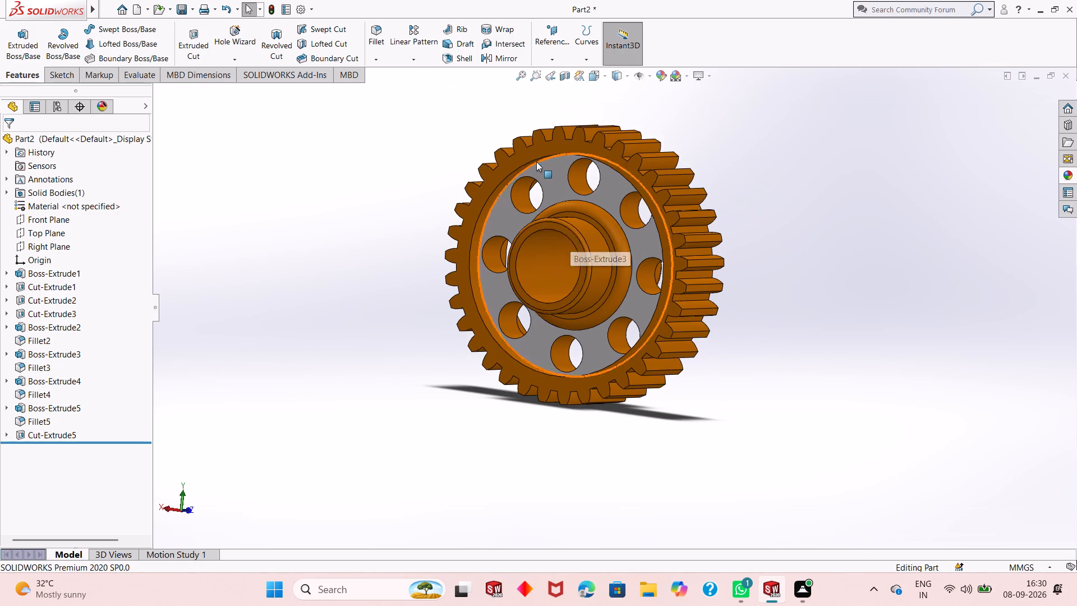
pyautogui.scroll(-1, 536, 162)
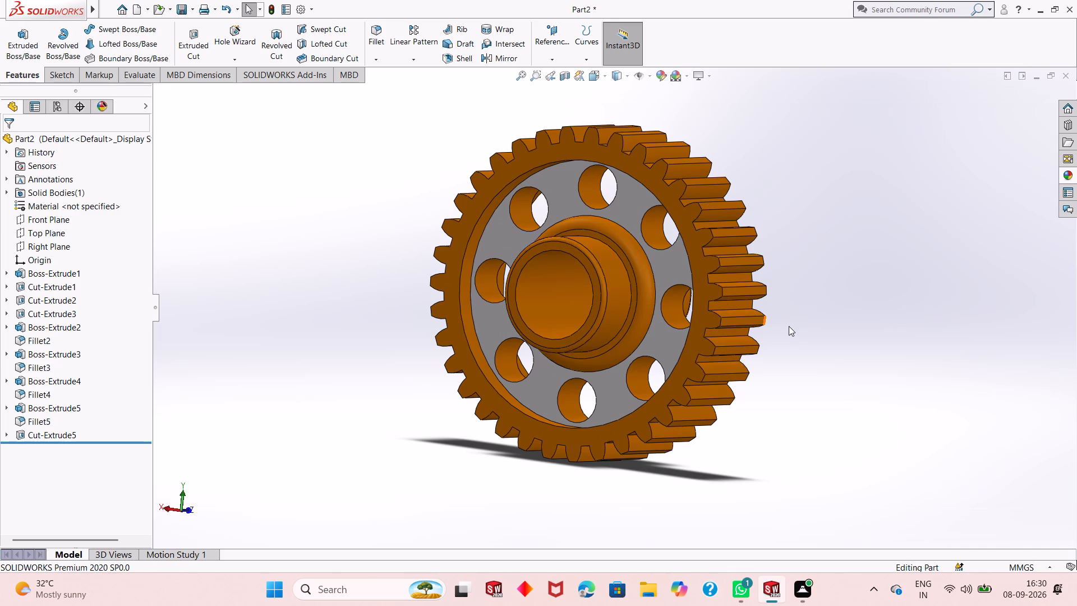
pyautogui.moveTo(795, 279); pyautogui.dragTo(517, 327, button='middle')
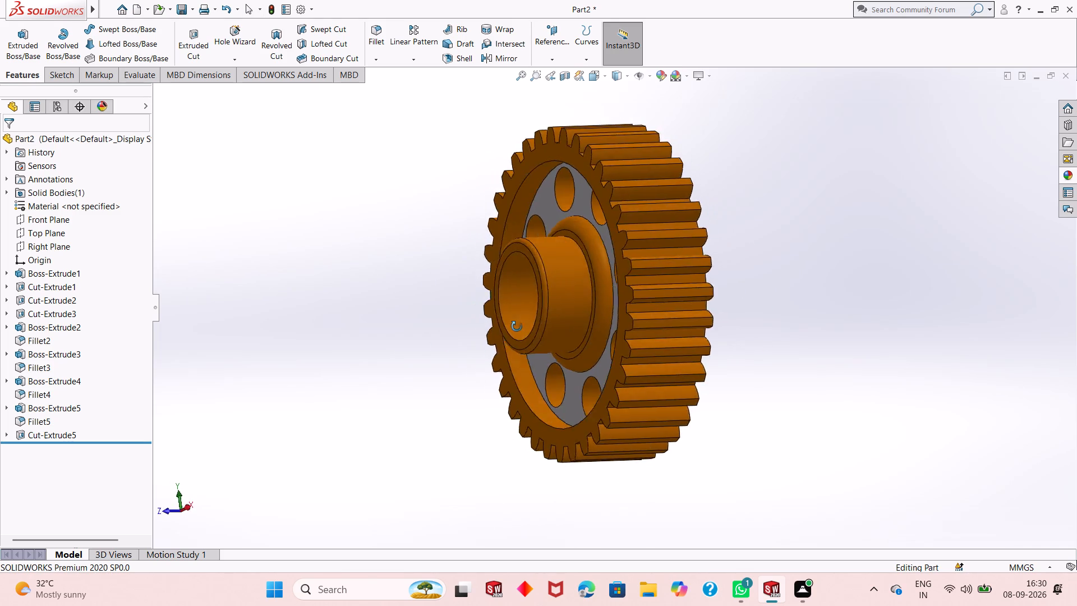
pyautogui.moveTo(517, 327); pyautogui.dragTo(816, 368, button='middle')
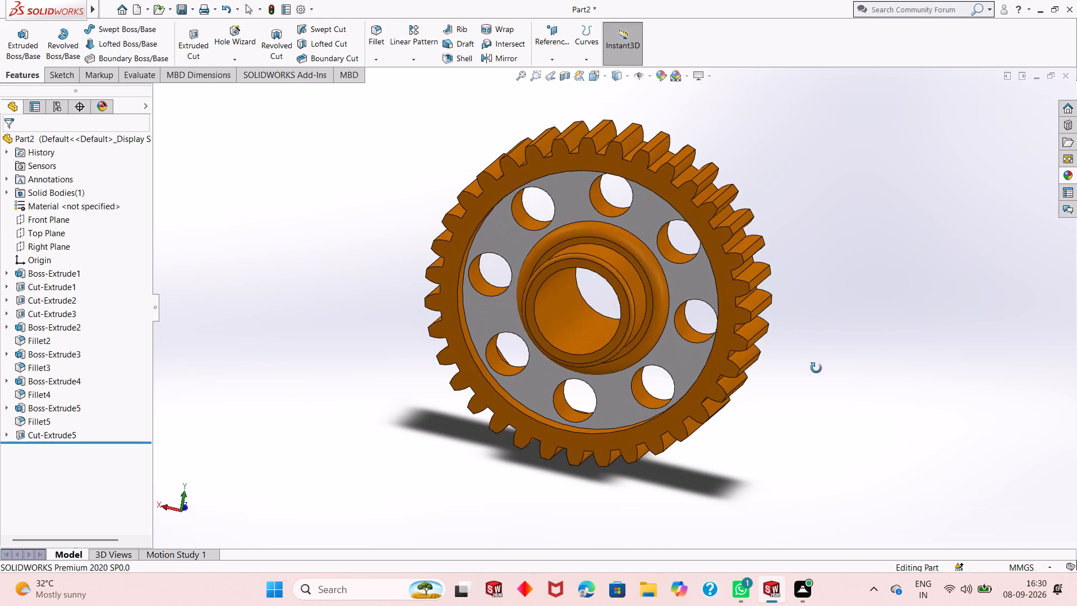
pyautogui.moveTo(816, 368); pyautogui.dragTo(780, 342, button='middle')
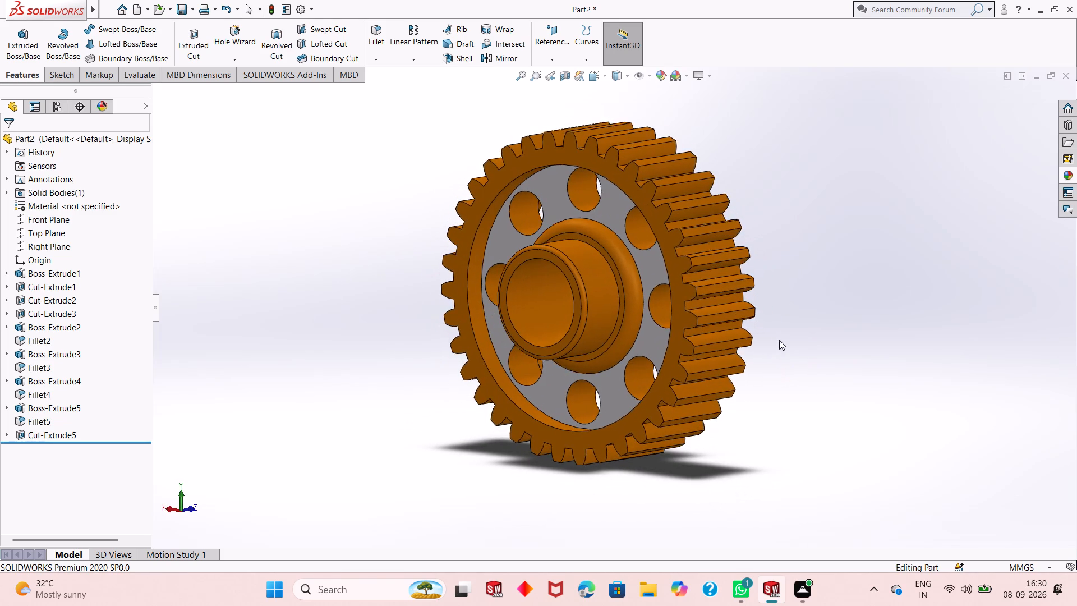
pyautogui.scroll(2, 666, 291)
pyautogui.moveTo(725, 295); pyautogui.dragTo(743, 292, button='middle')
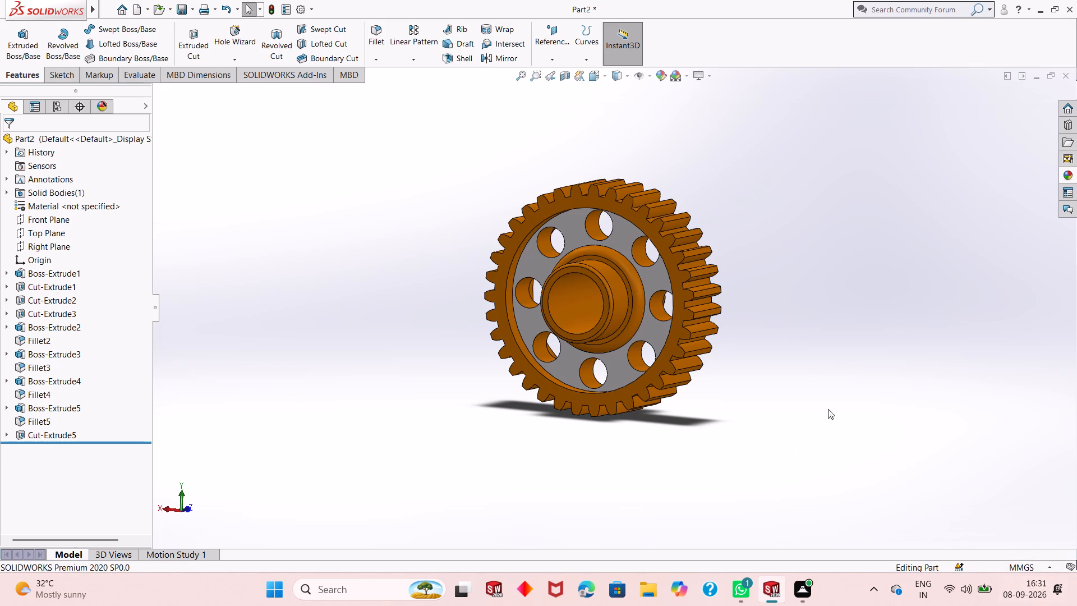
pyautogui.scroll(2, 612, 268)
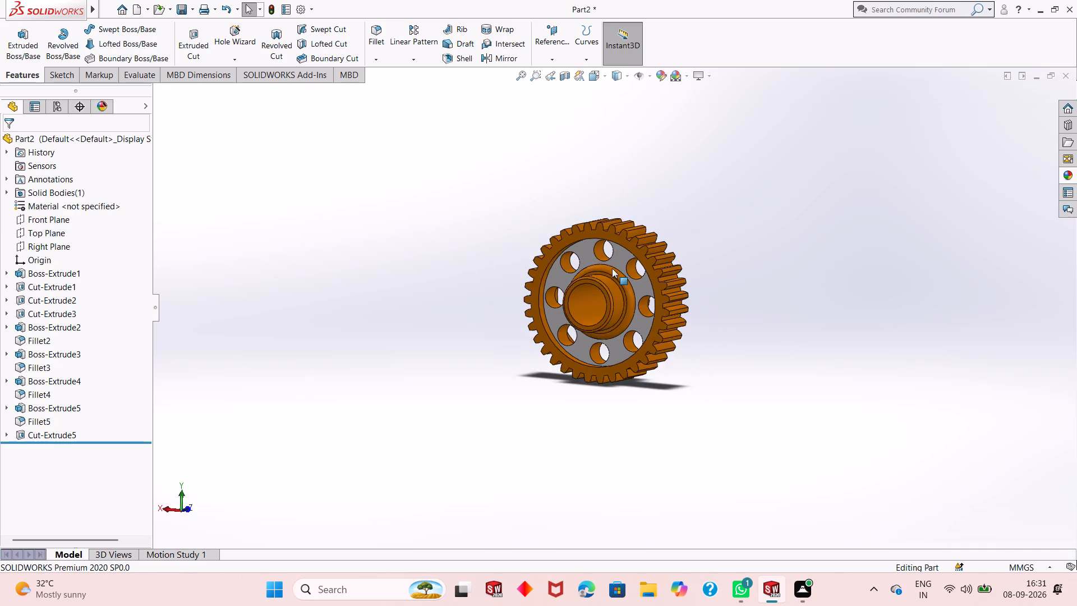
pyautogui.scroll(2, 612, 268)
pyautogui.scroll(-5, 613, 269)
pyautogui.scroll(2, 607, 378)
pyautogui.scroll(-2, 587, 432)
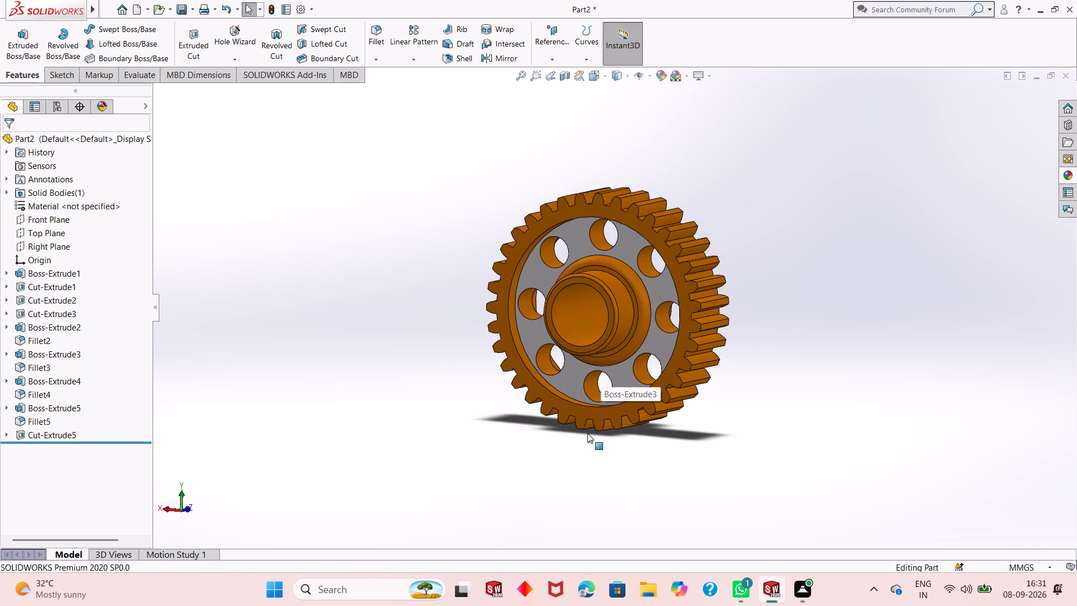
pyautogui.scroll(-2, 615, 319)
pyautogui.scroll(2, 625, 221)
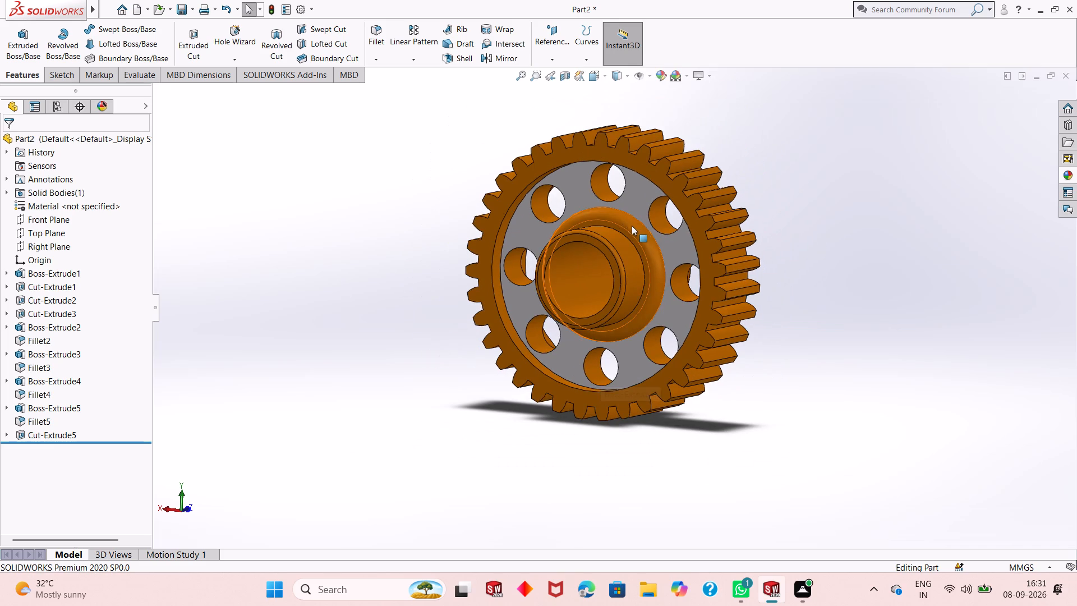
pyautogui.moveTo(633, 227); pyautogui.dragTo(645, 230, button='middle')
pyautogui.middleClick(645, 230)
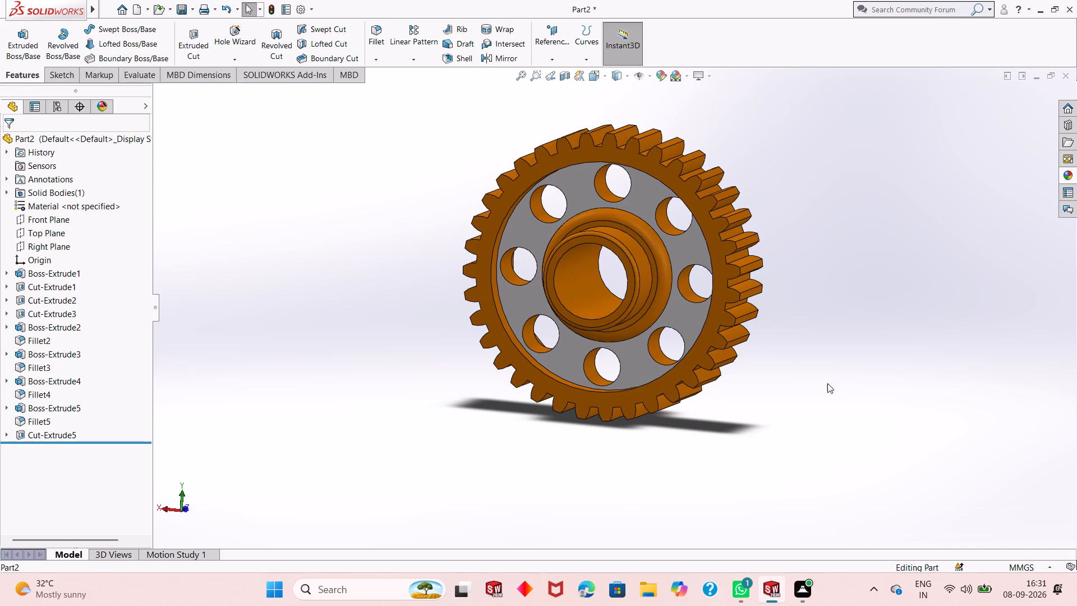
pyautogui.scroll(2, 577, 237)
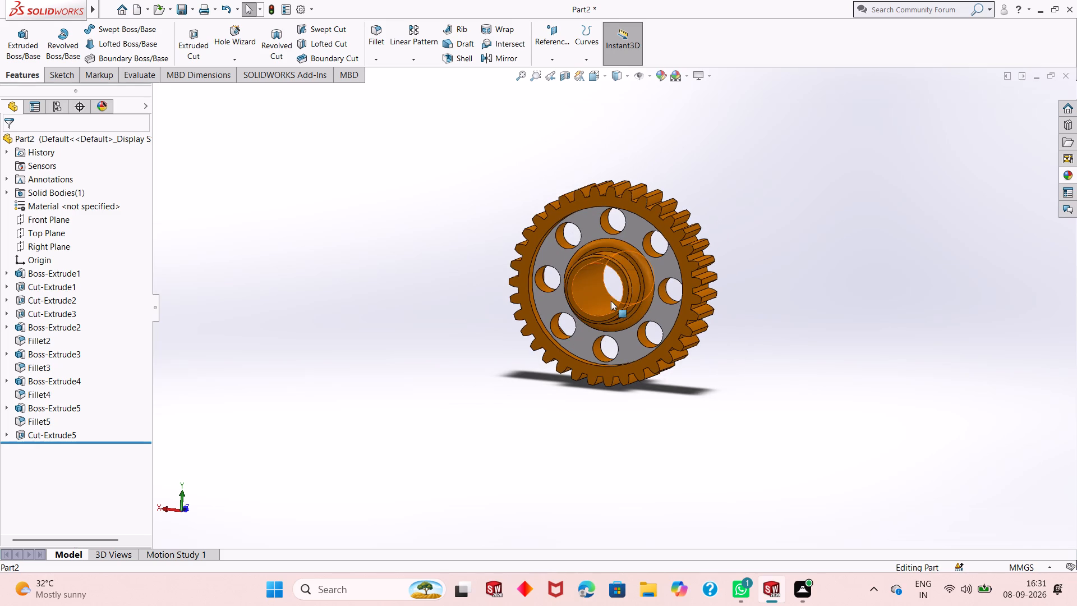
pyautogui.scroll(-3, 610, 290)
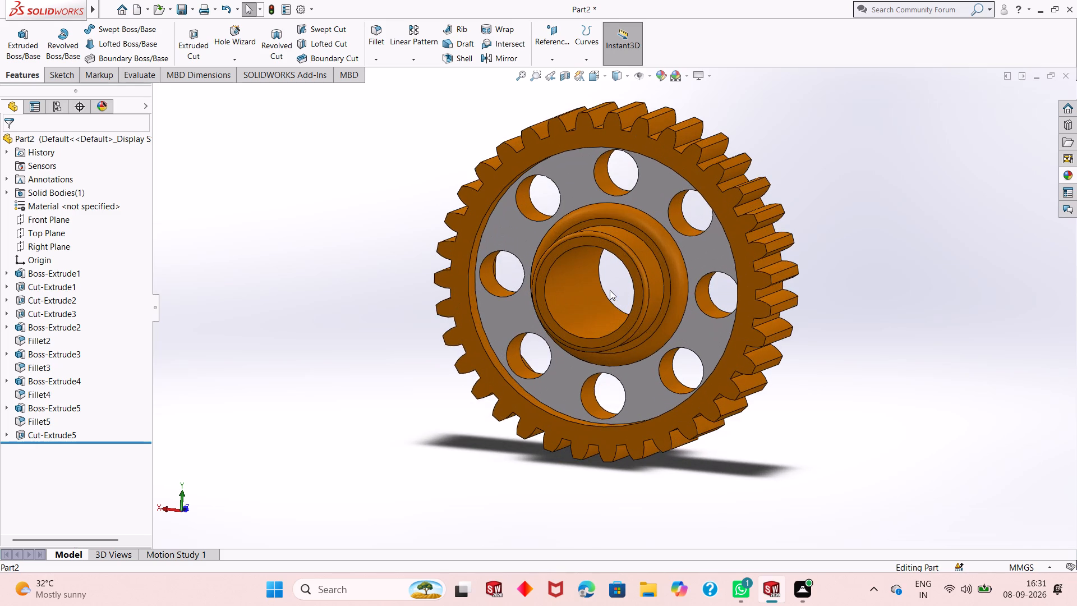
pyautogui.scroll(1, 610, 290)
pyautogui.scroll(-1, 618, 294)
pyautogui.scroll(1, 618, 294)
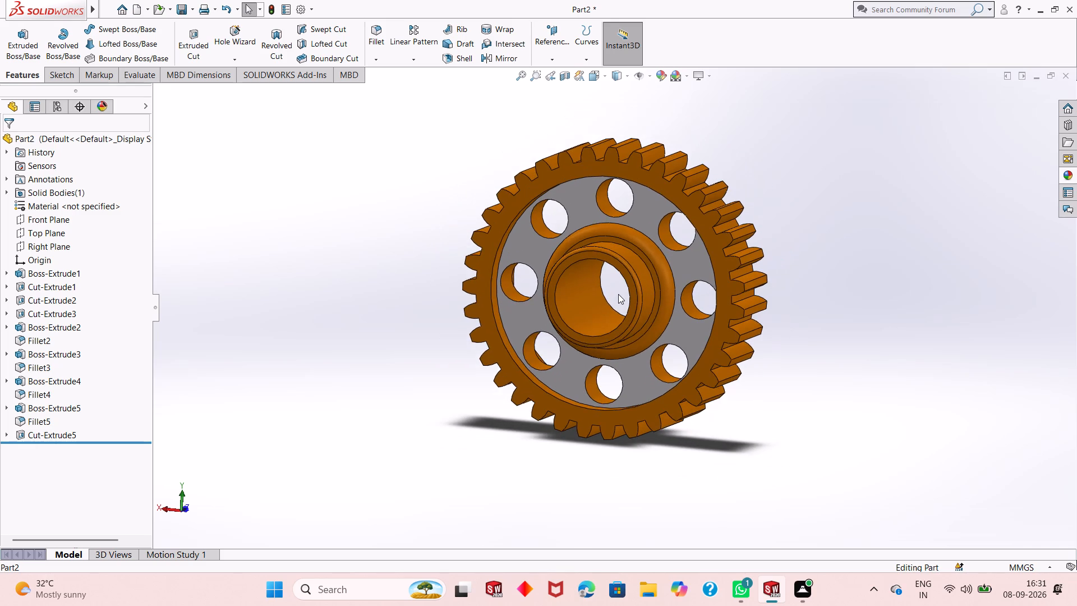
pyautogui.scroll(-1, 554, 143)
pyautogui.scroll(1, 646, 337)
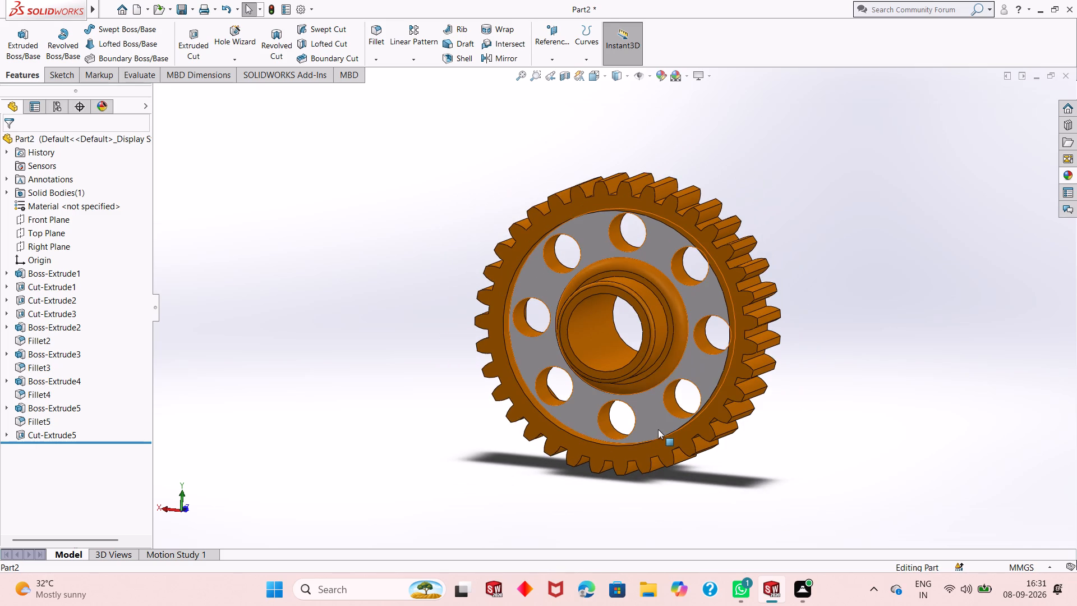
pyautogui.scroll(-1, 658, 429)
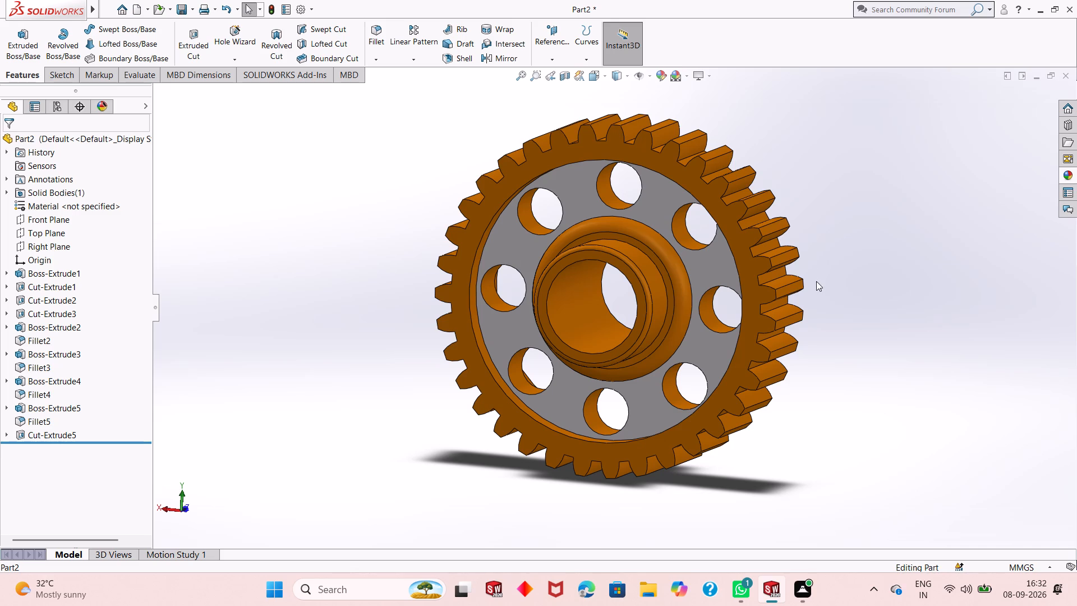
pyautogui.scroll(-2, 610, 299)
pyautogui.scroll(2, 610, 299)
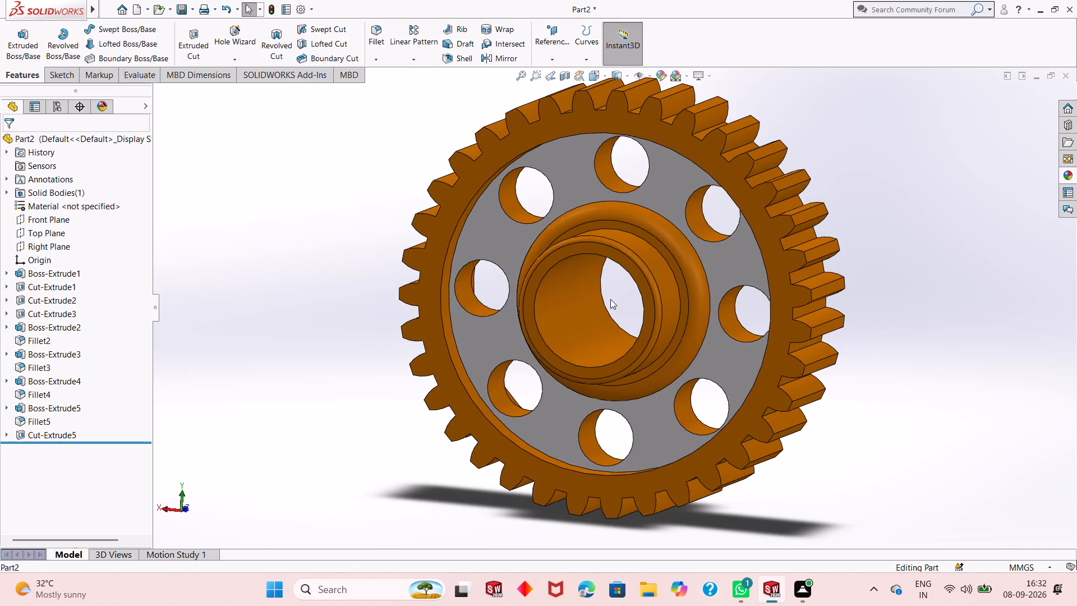
# Save the gear in the Downloads folder as a SOLIDWORKS part named "Spur gear".
pyautogui.hotkey('ctrl', 's')
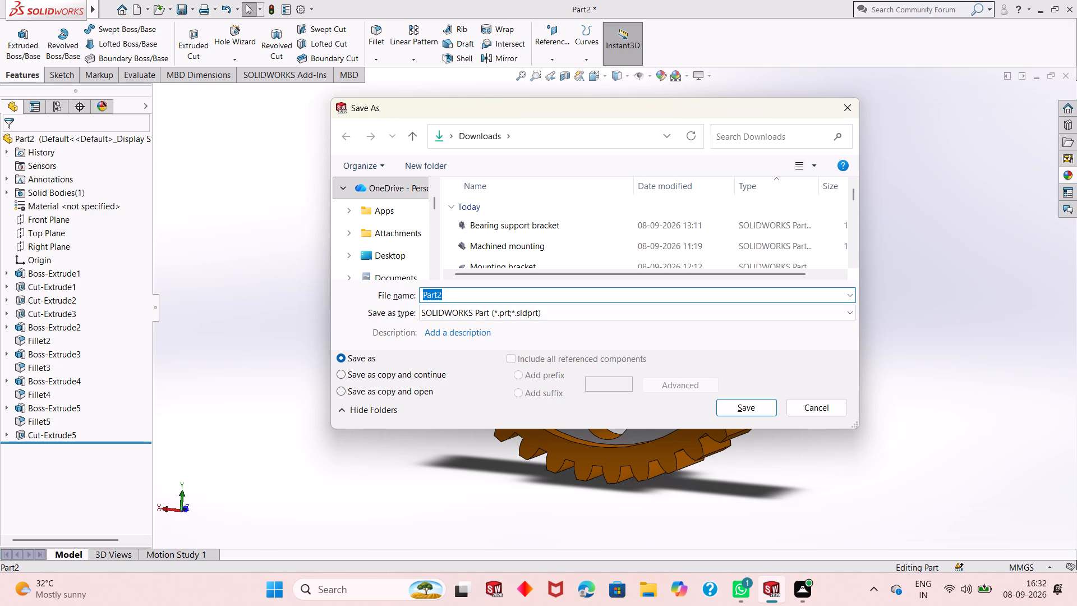
pyautogui.hotkey('shift', 's')
pyautogui.write('pur gear')
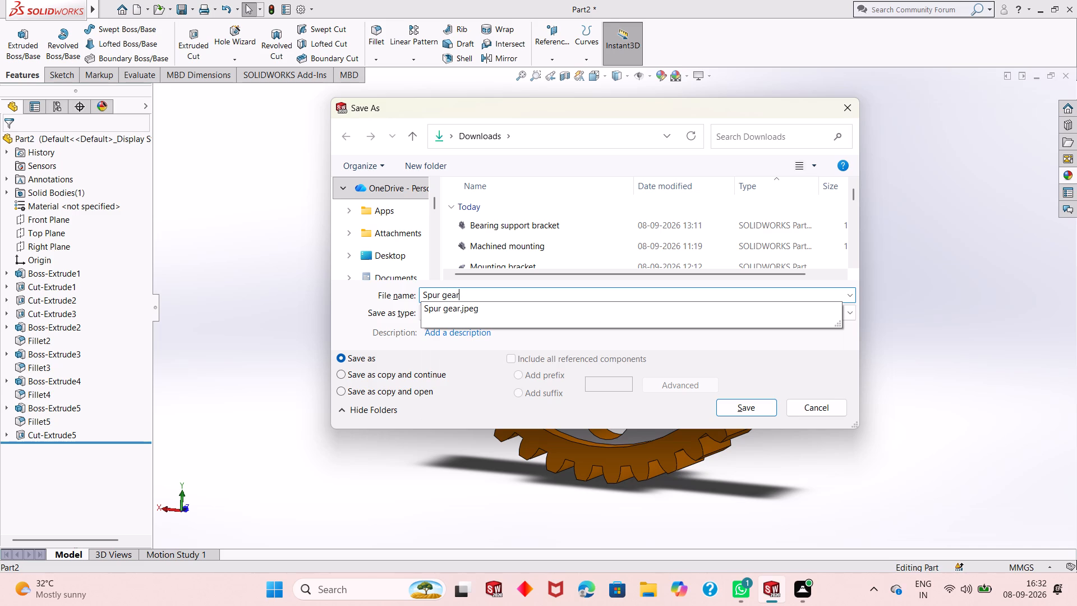
pyautogui.click(728, 408)
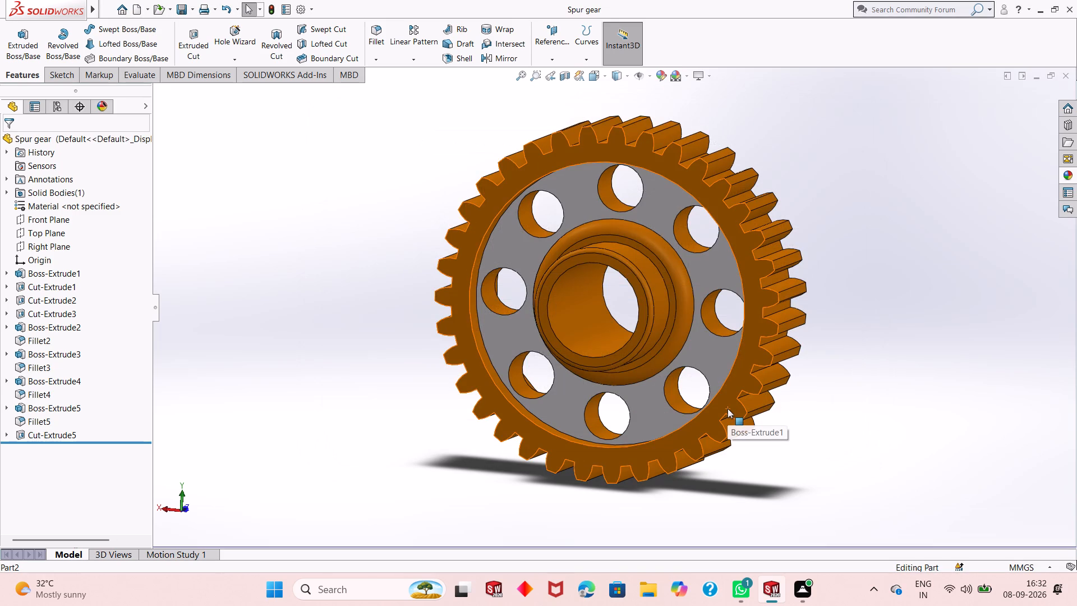
# Save a PDF version of the gear in the Downloads folder under the name "Spur gear".
pyautogui.click(193, 13)
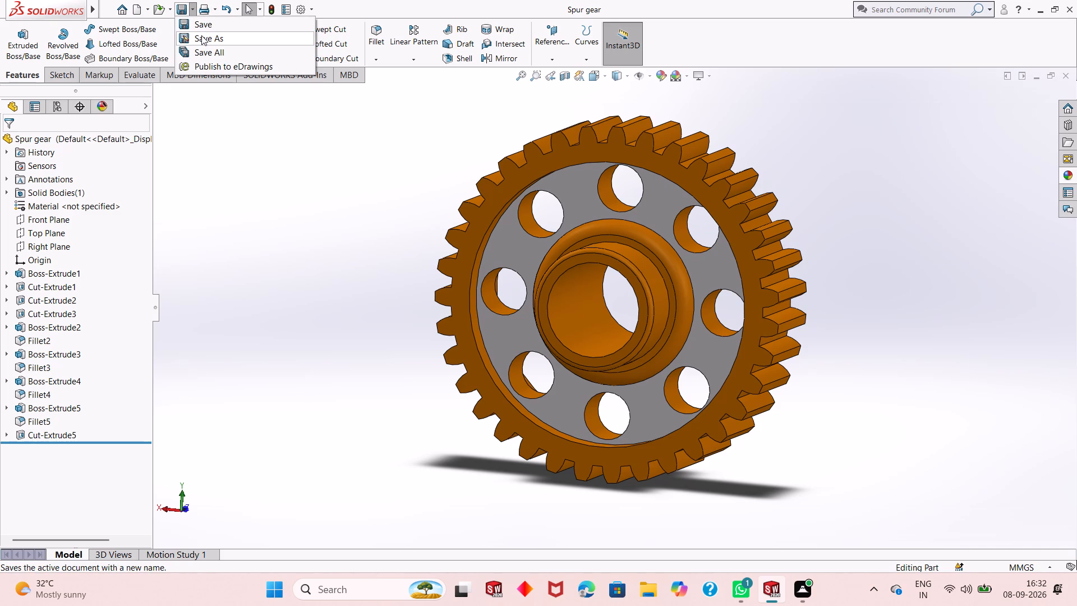
pyautogui.click(201, 35)
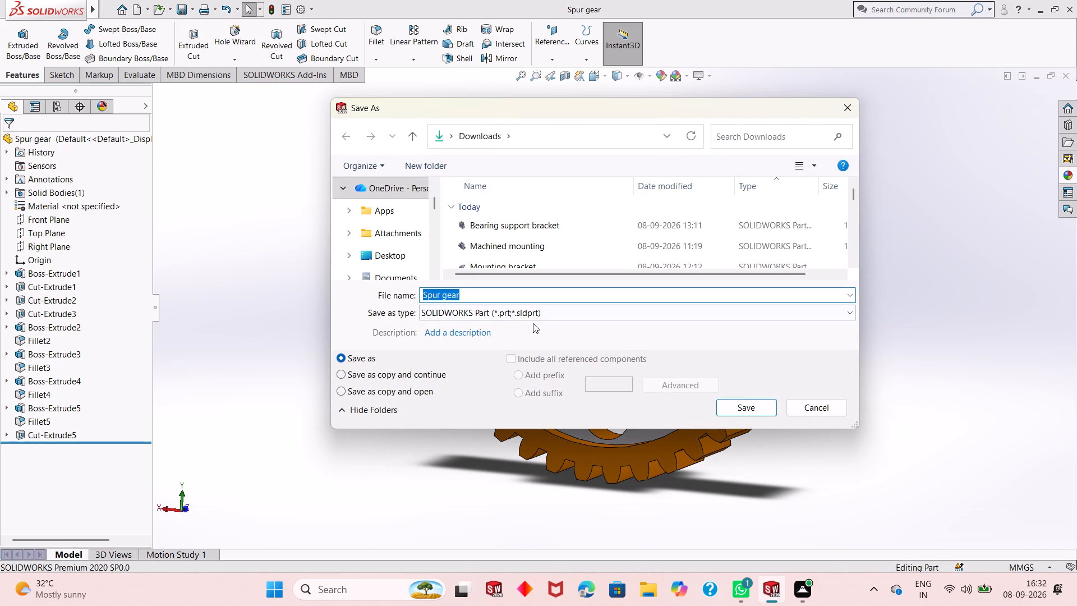
pyautogui.click(557, 313)
pyautogui.click(565, 86)
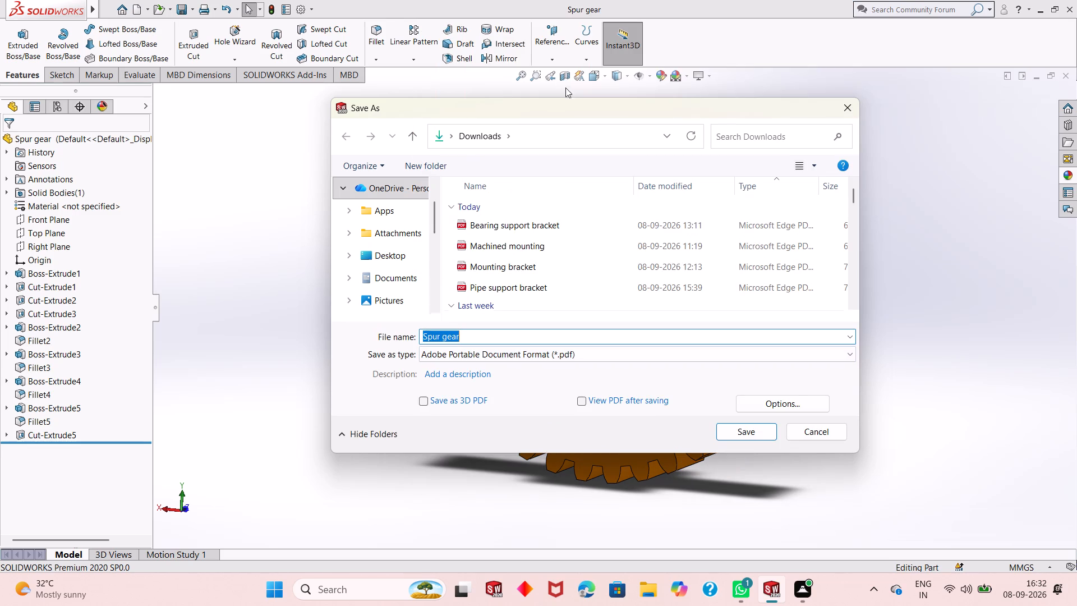
pyautogui.click(740, 430)
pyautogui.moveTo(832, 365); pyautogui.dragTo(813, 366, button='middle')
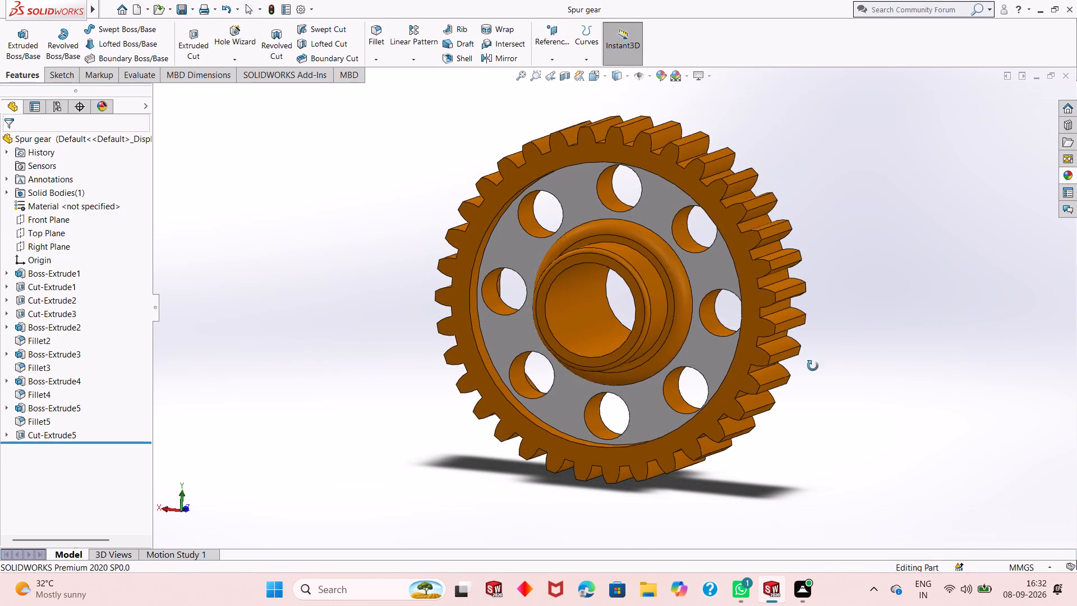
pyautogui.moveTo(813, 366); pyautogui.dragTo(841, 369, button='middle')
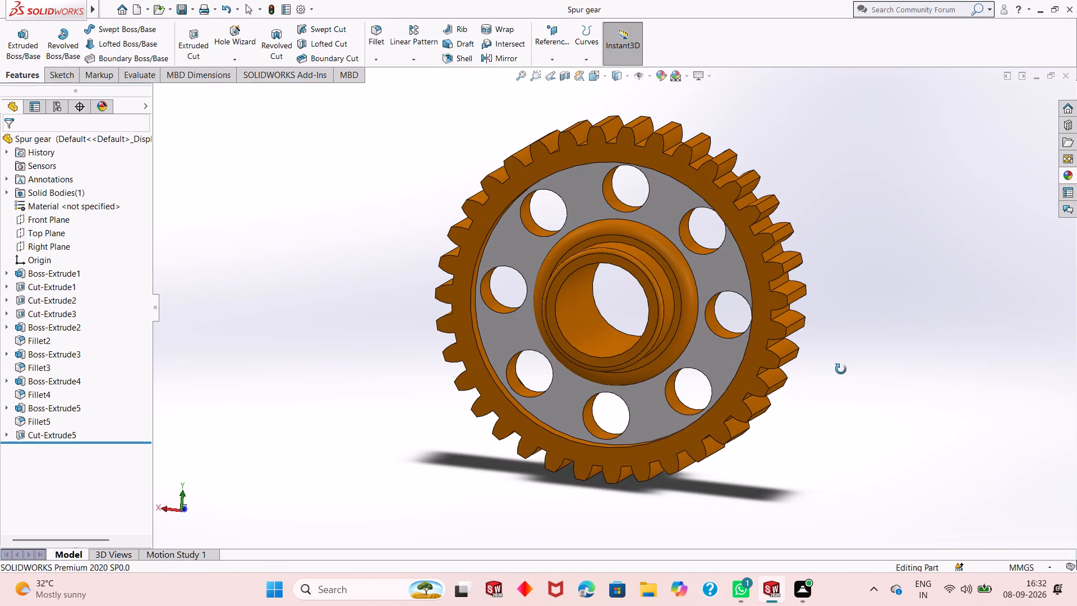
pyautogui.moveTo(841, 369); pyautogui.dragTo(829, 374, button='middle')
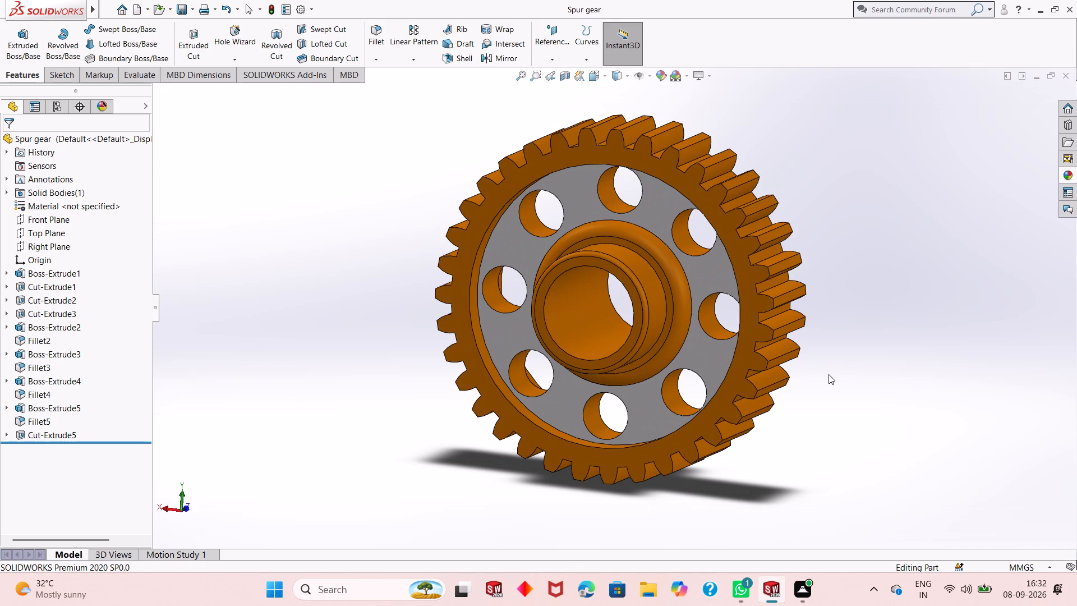